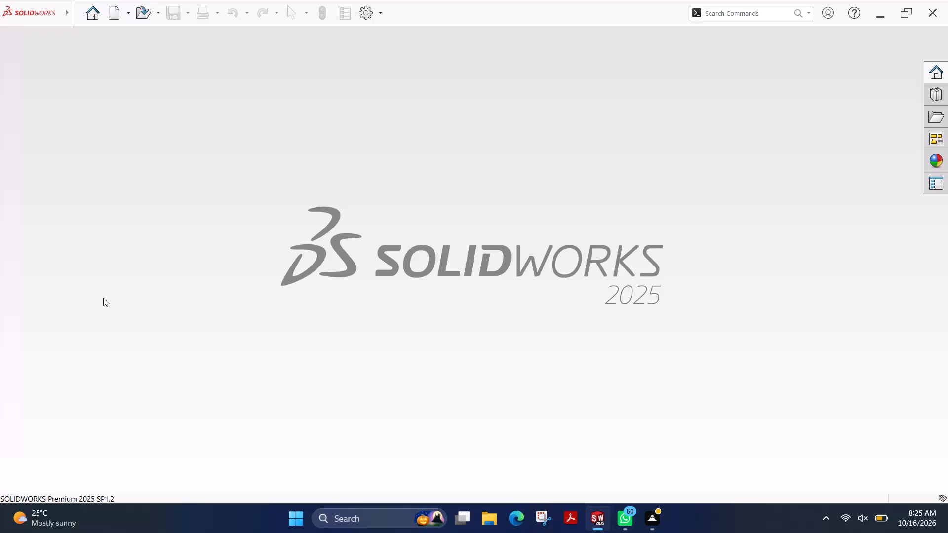
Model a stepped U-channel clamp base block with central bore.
Create a new part document.
click(441, 168)
click(115, 16)
click(231, 235)
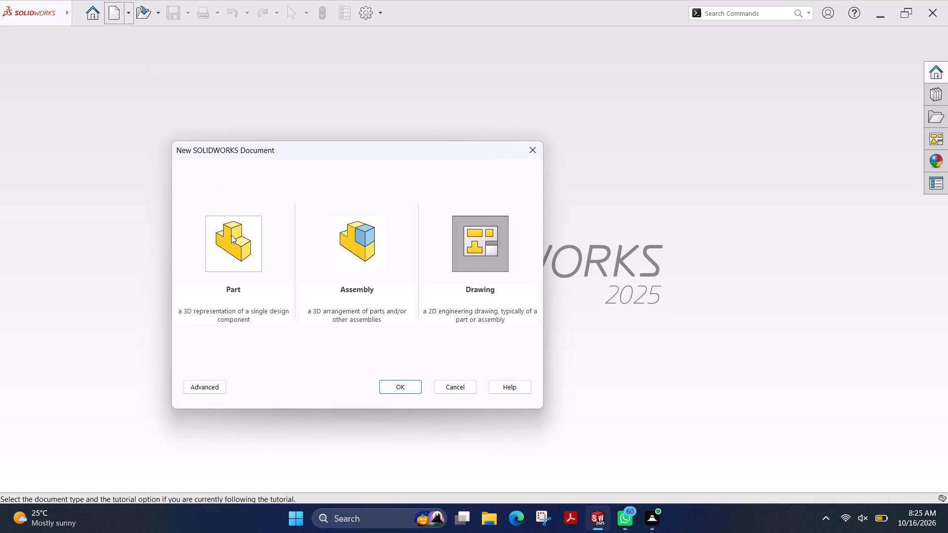
click(397, 390)
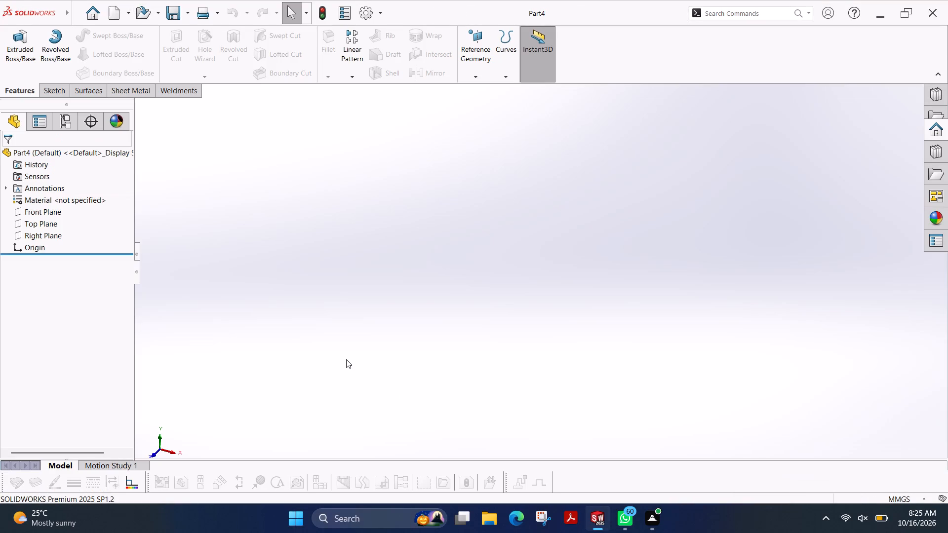
Sketch a center rectangle about 144 by 119 mm on the Top Plane, centred on the origin.
click(51, 88)
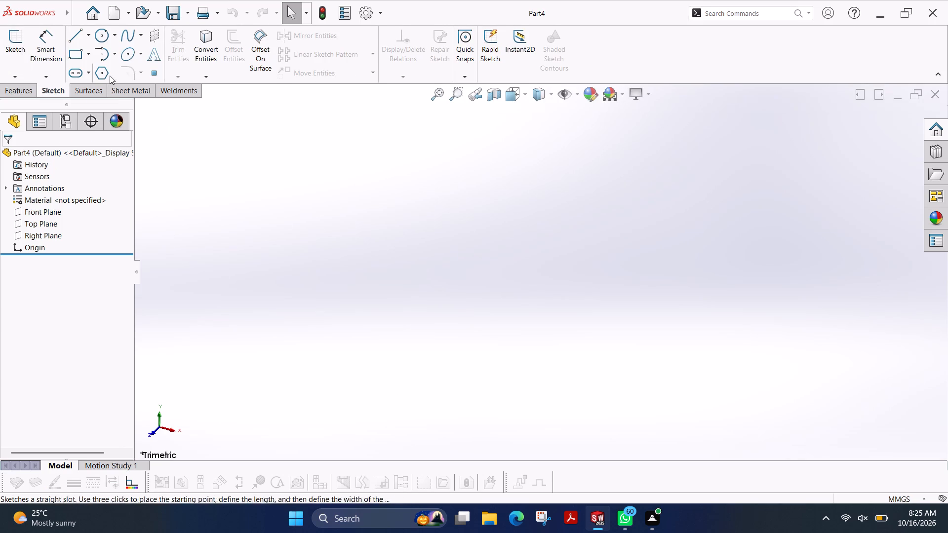
click(89, 58)
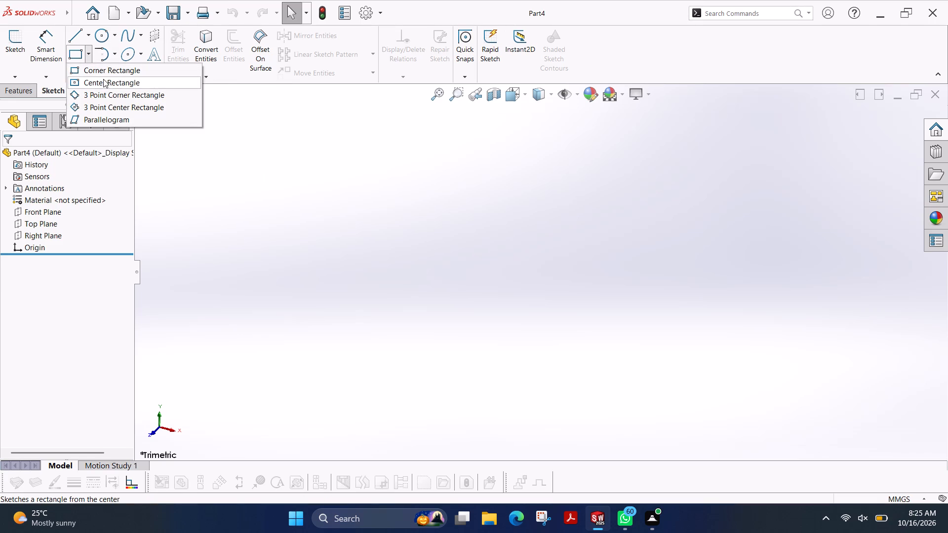
click(103, 79)
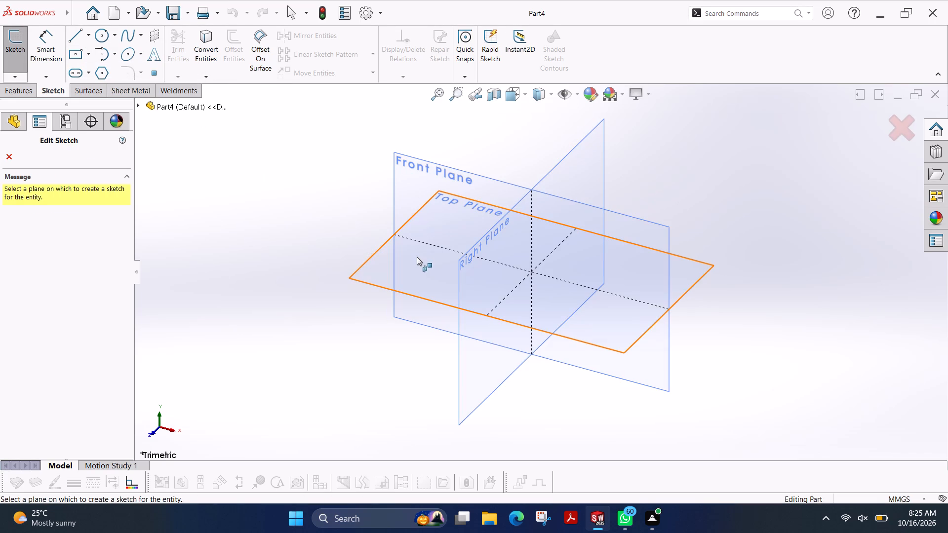
click(417, 257)
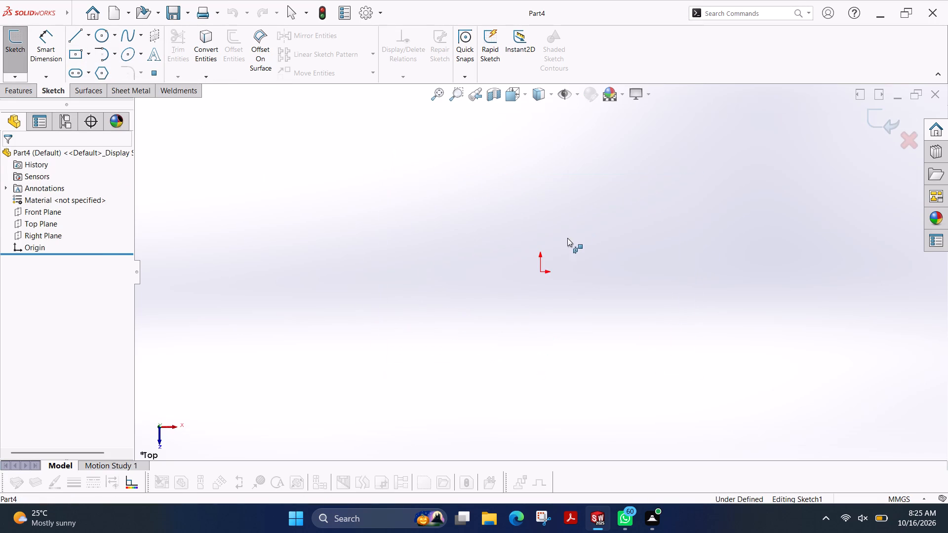
click(540, 274)
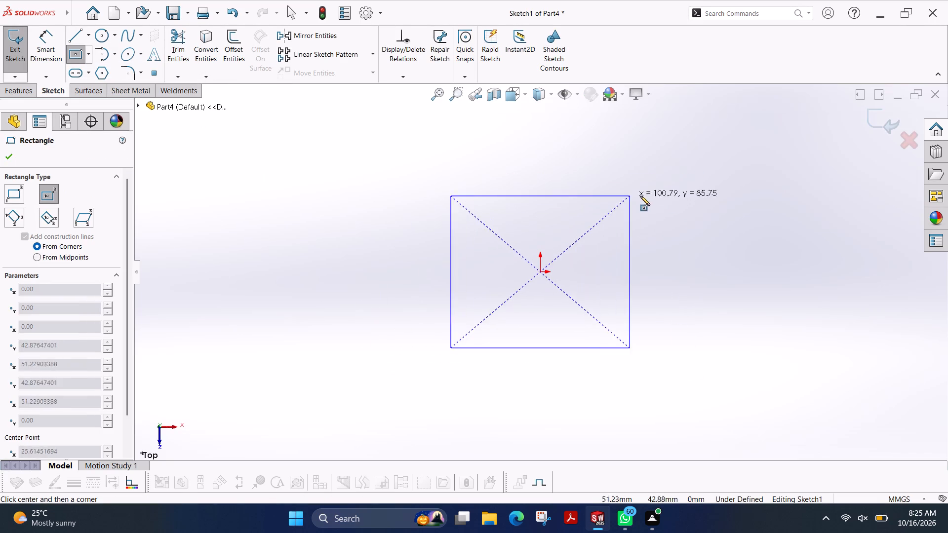
click(668, 167)
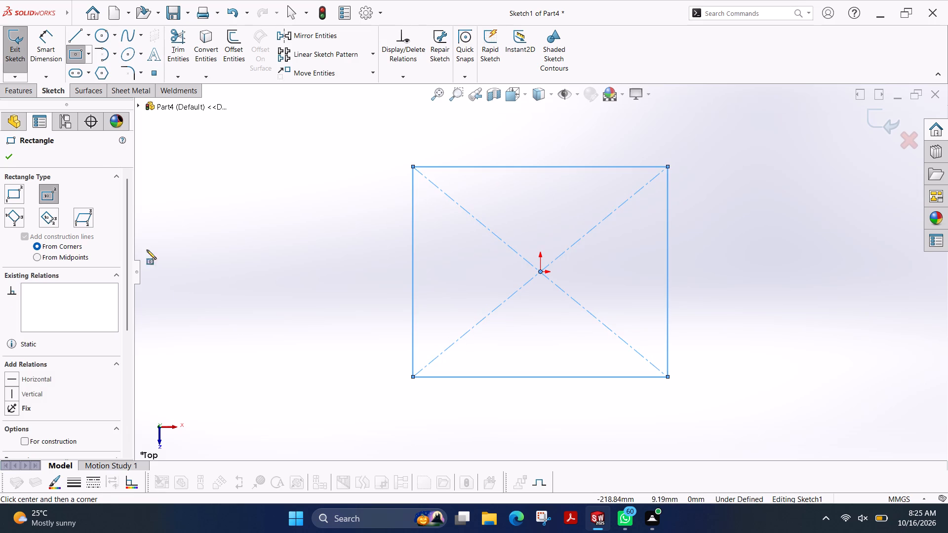
Sketch a circle of about 34 mm radius centred on the origin inside the rectangle.
click(102, 37)
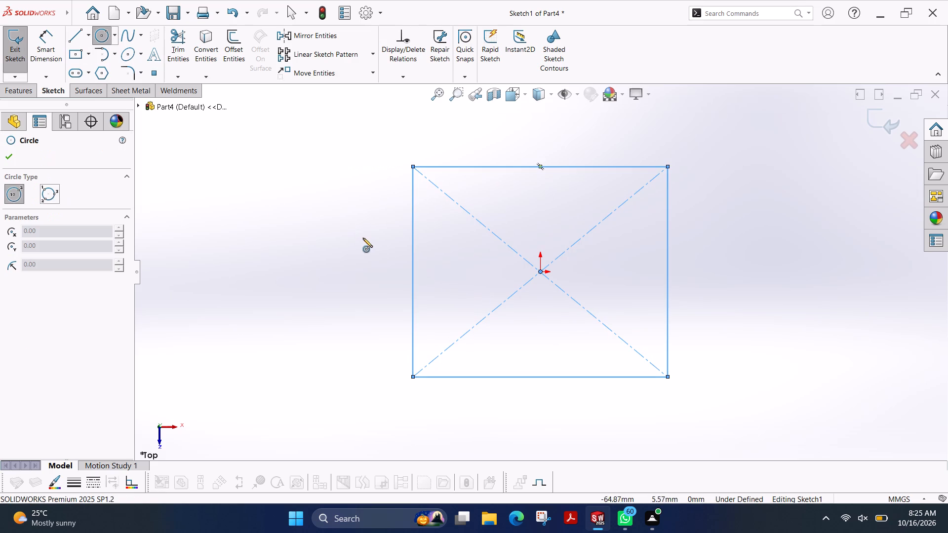
click(539, 271)
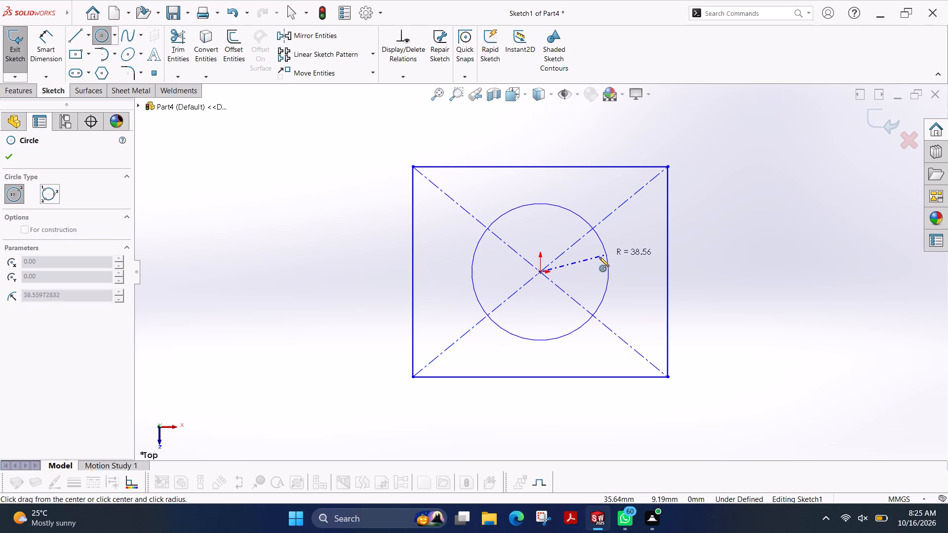
click(598, 257)
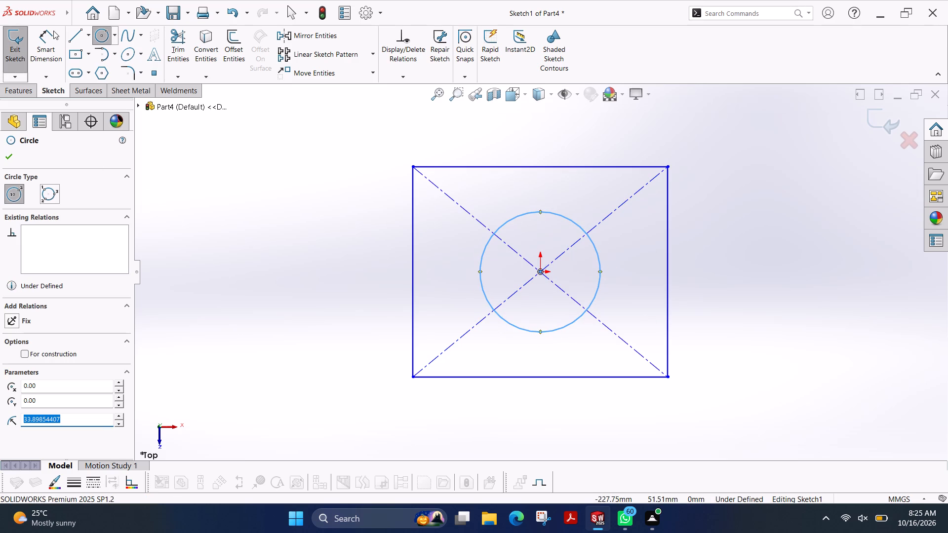
Dimension the rectangle's top edge and side edge to 100 mm each.
click(44, 39)
click(581, 164)
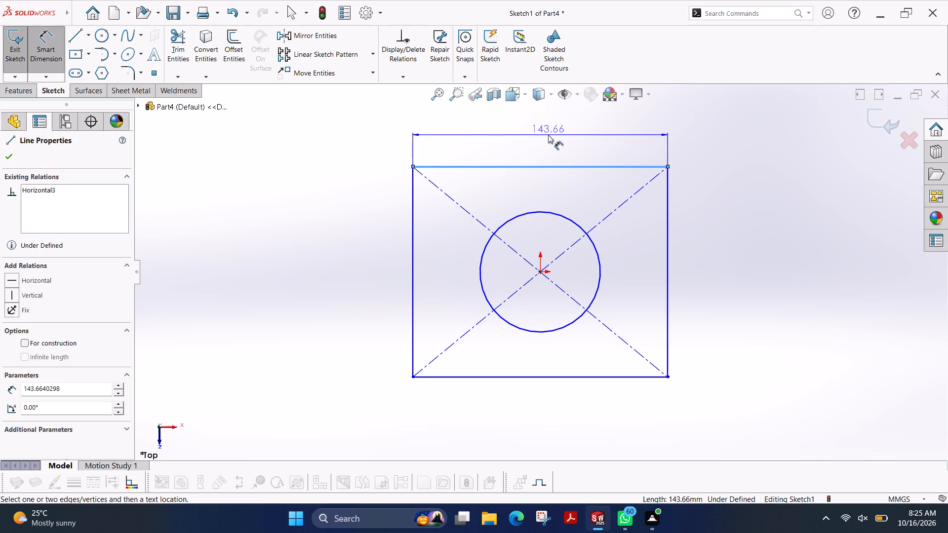
click(548, 135)
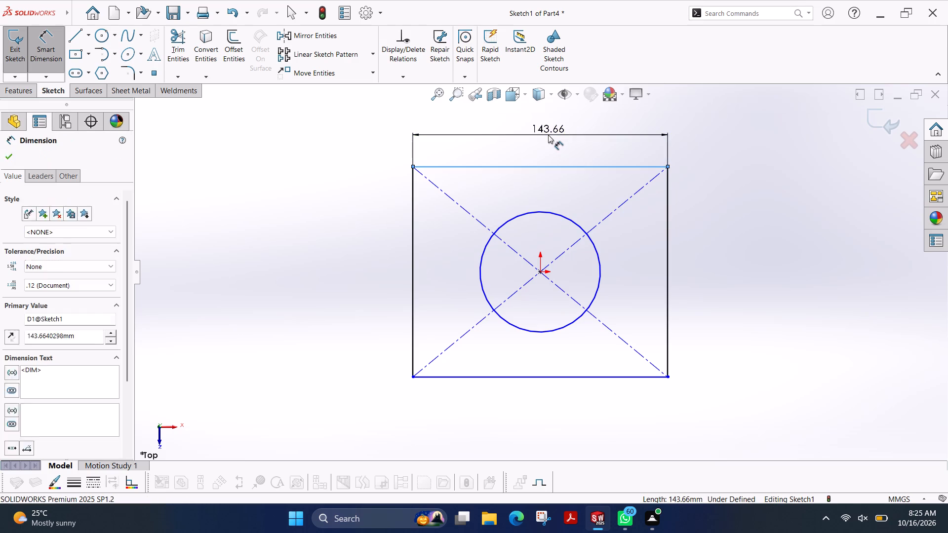
text(100)
key(Return)
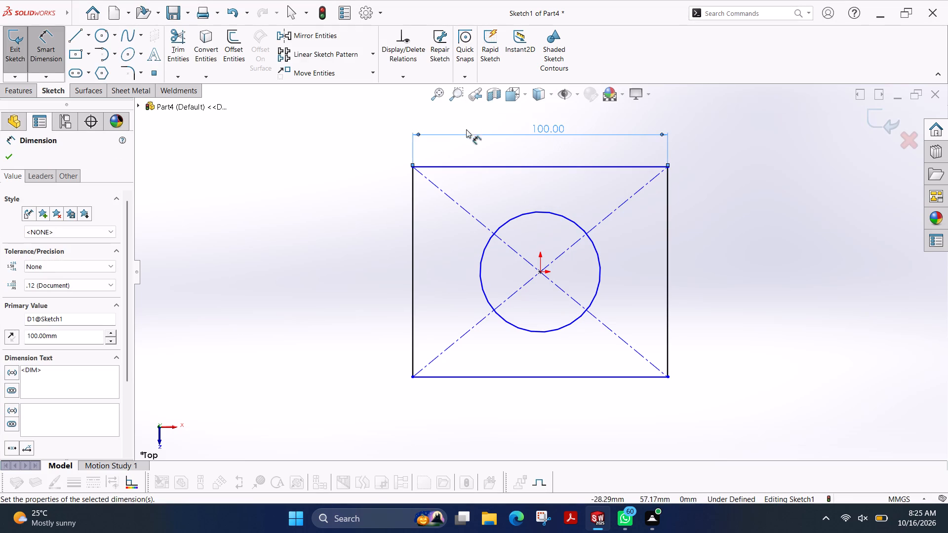
click(414, 258)
click(375, 258)
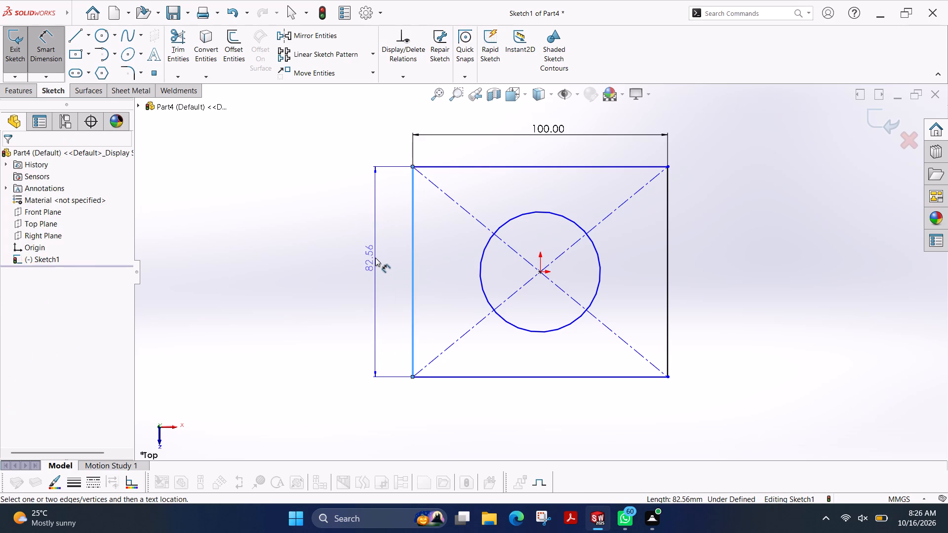
text(100)
key(Return)
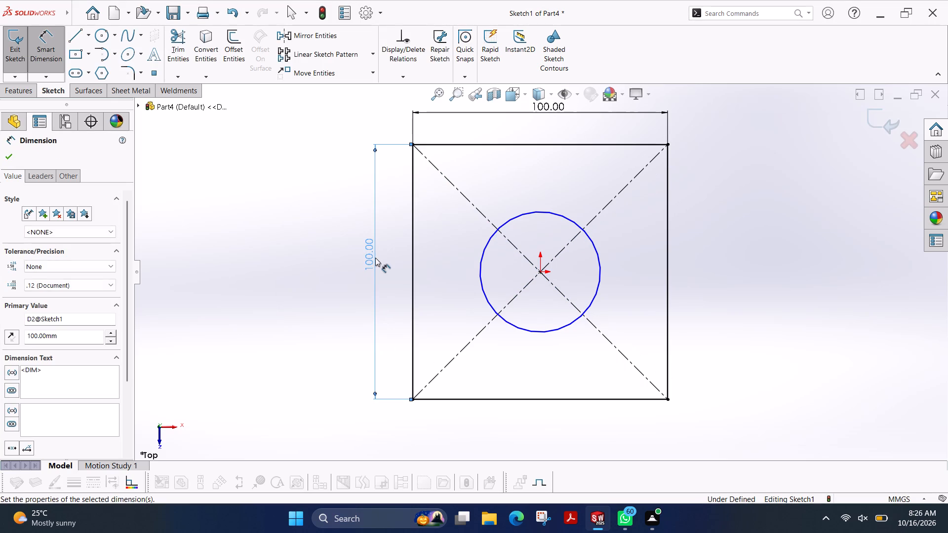
Dimension the central circle to a diameter of 45 mm.
click(586, 237)
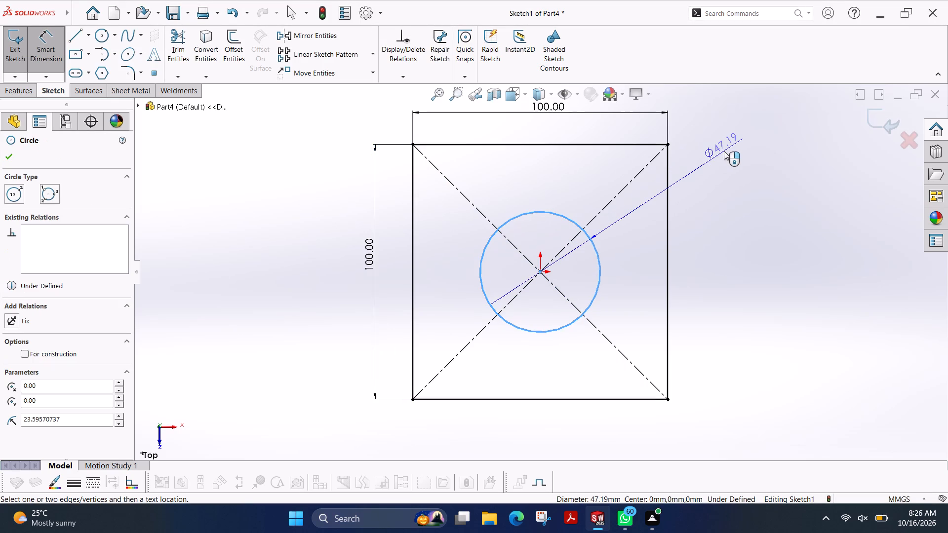
click(724, 151)
text(45)
key(Return)
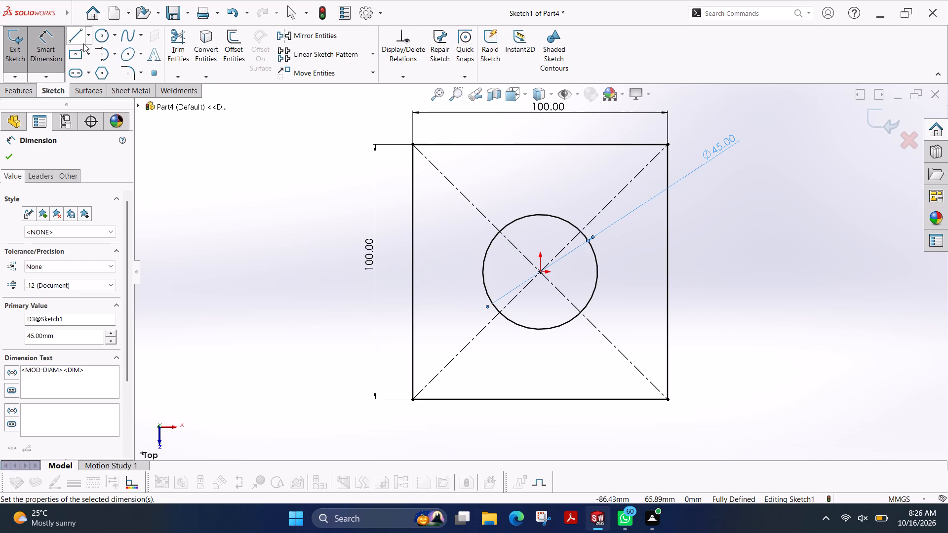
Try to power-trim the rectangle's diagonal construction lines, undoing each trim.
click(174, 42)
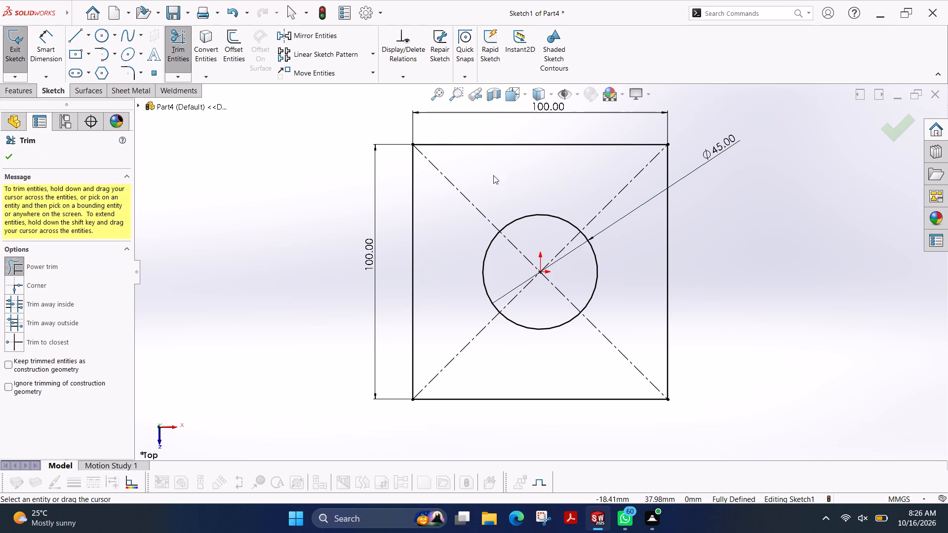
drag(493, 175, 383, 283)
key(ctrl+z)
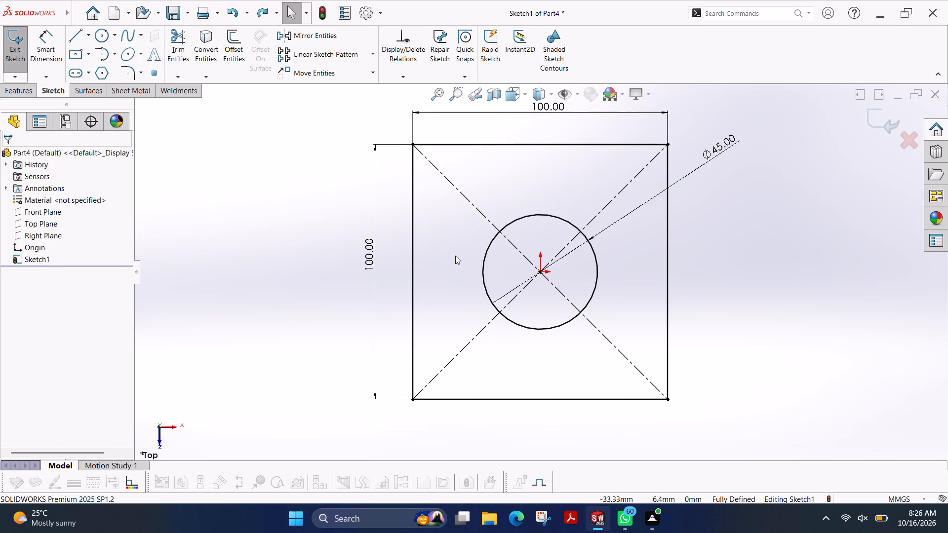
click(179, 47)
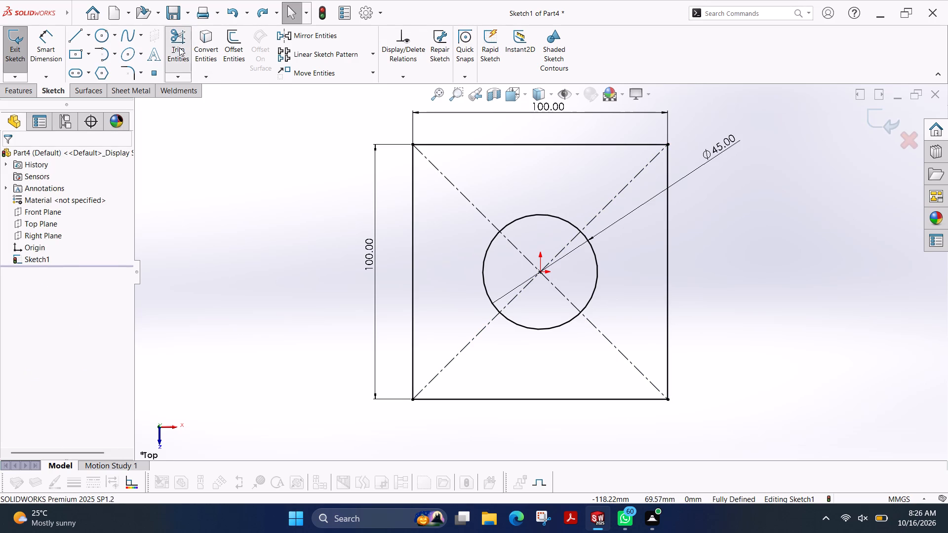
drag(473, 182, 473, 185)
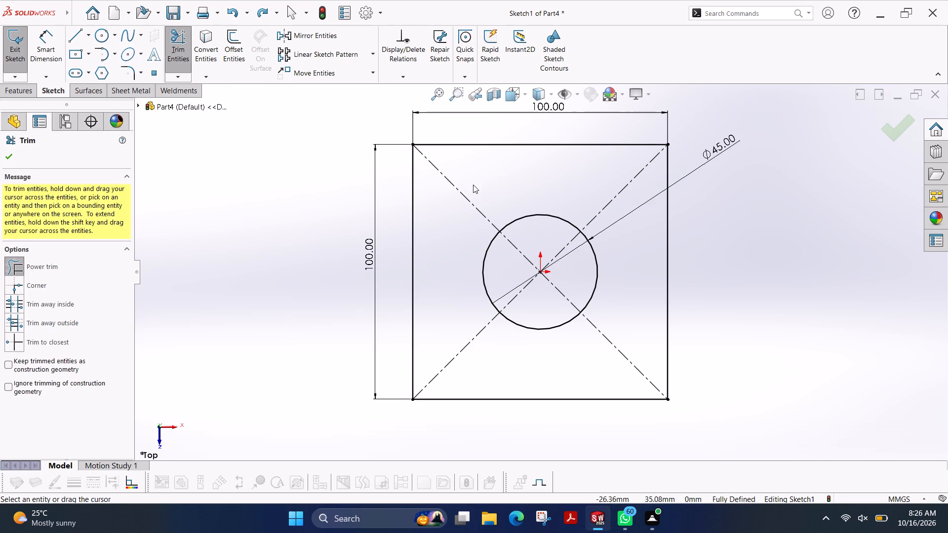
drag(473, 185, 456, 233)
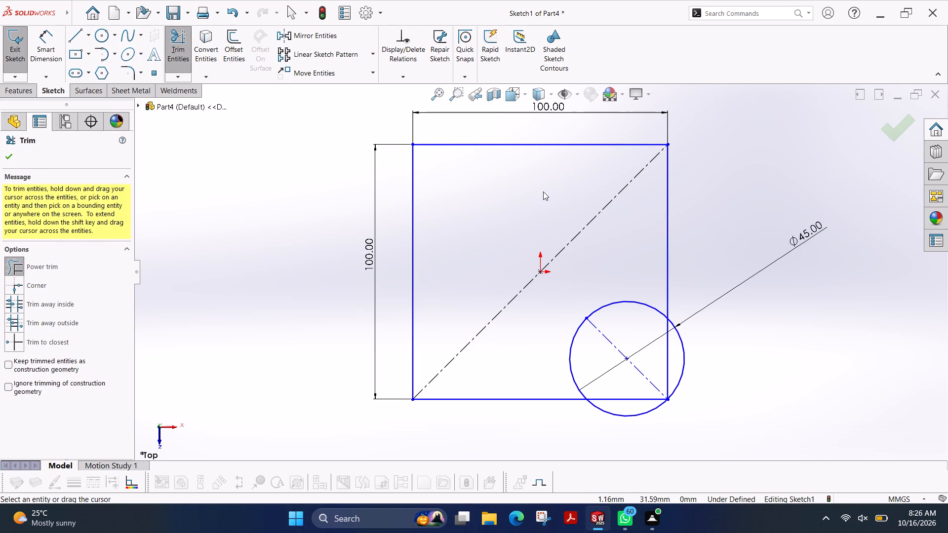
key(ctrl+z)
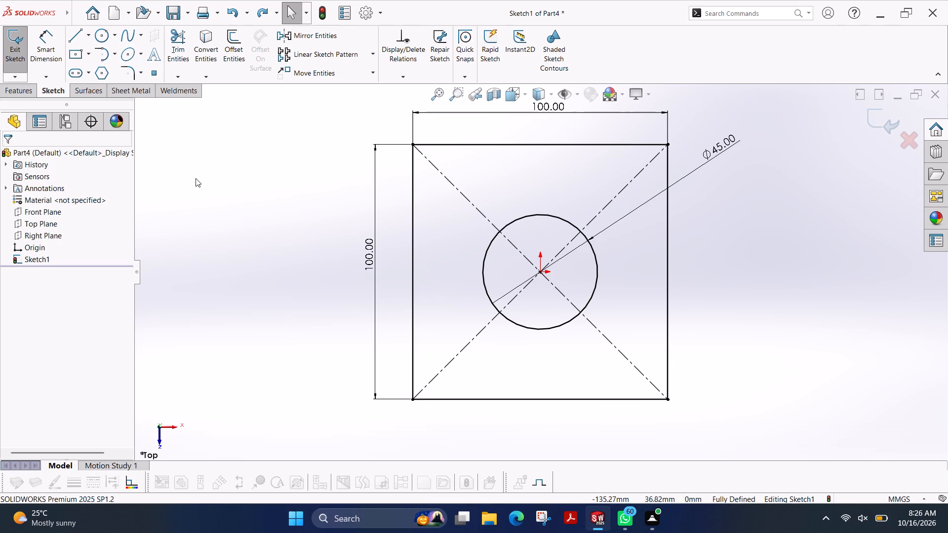
Extrude the square profile with its circular hole as a 10 mm blind boss.
click(13, 89)
click(25, 41)
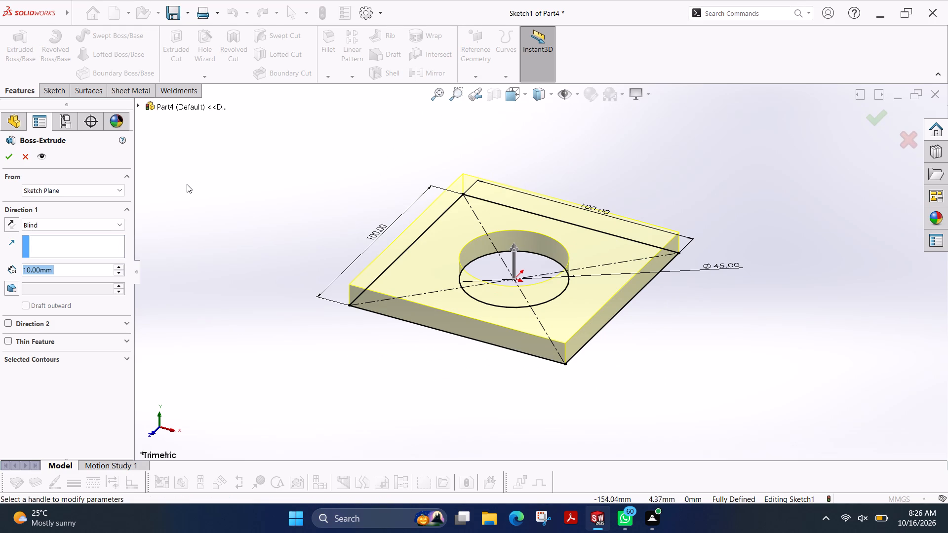
key(Return)
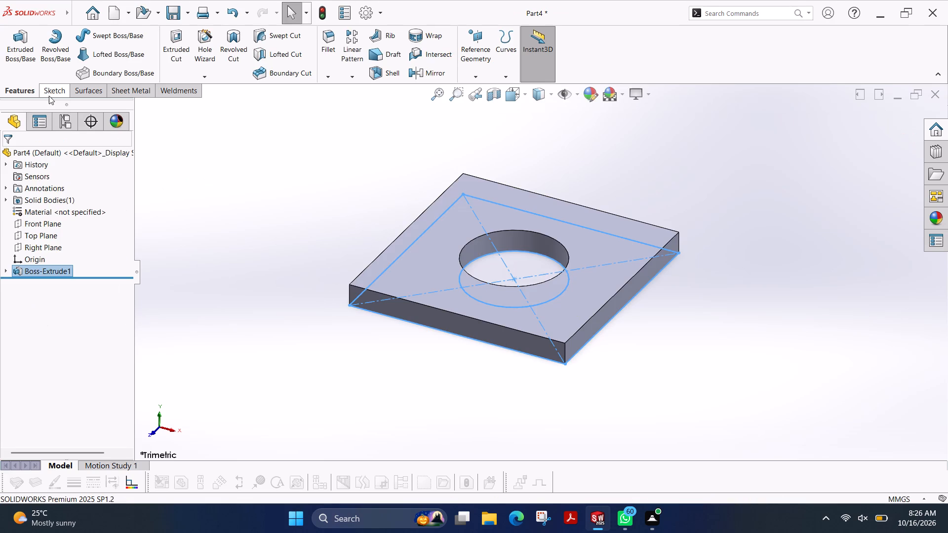
Open a new sketch on the bottom face of the plate.
click(49, 96)
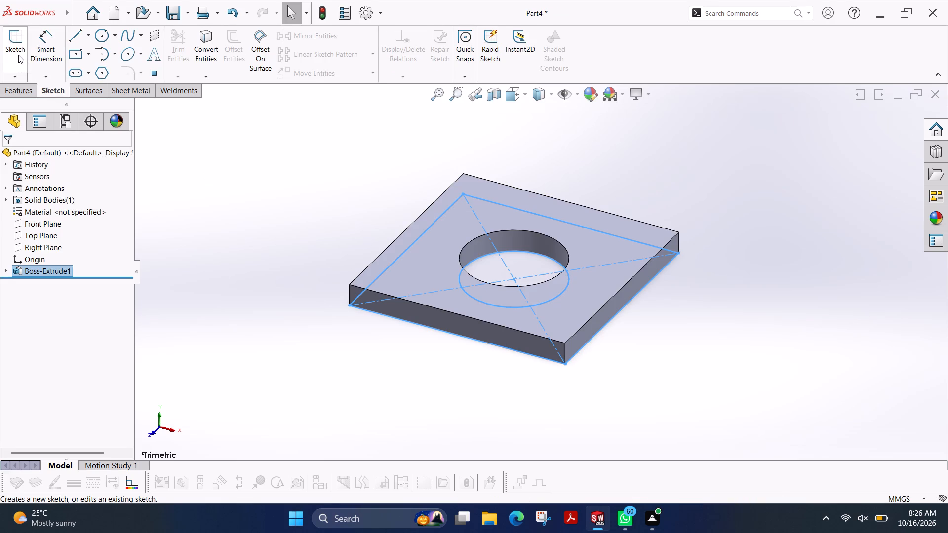
click(18, 55)
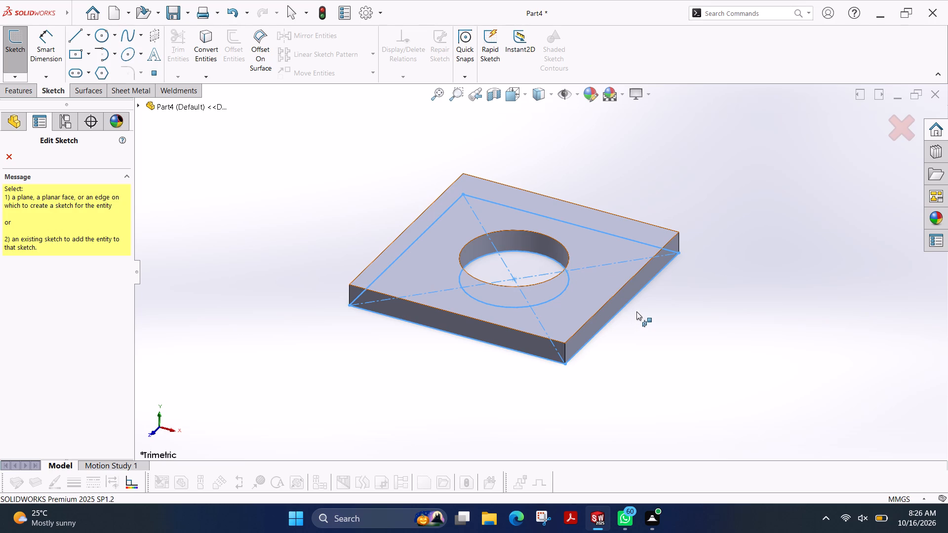
ctrl+shift+middle_drag(636, 308, 614, 169)
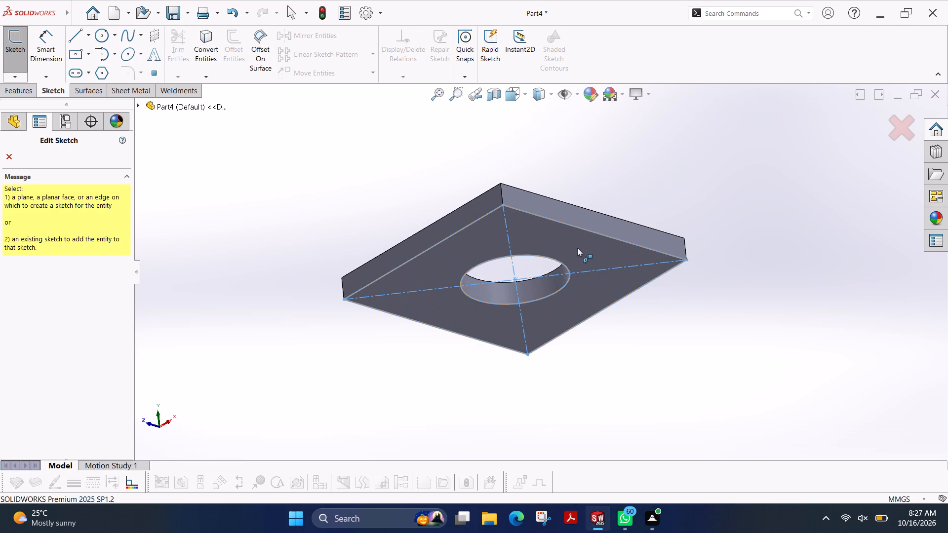
key(Escape)
key(Escape)
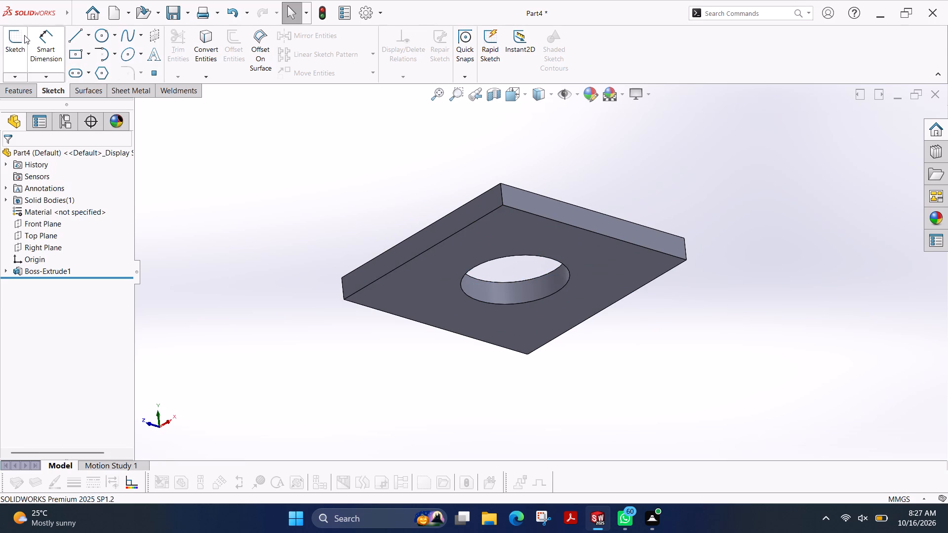
click(19, 37)
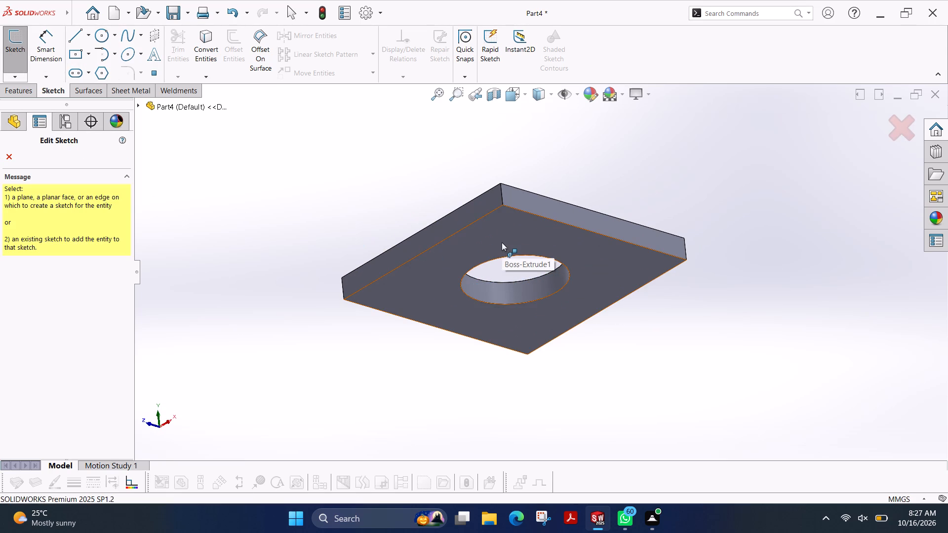
click(532, 228)
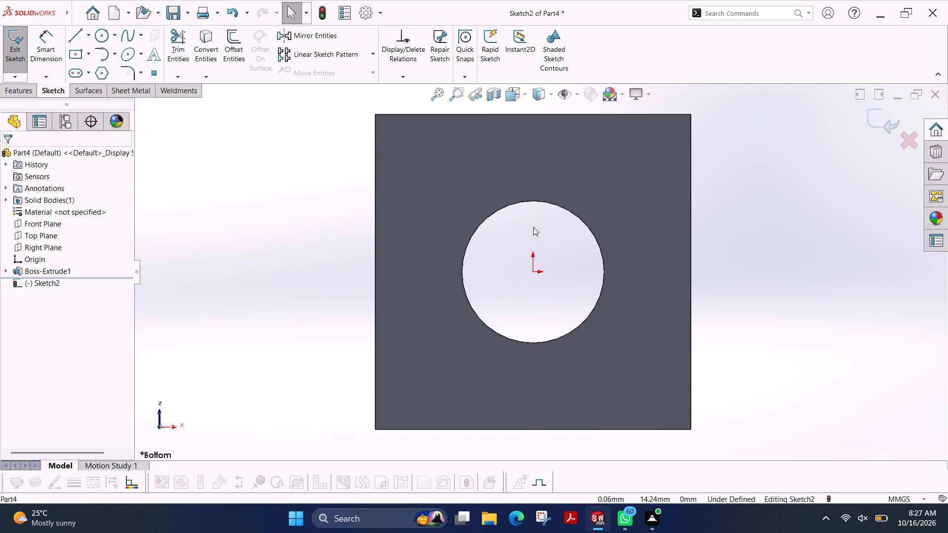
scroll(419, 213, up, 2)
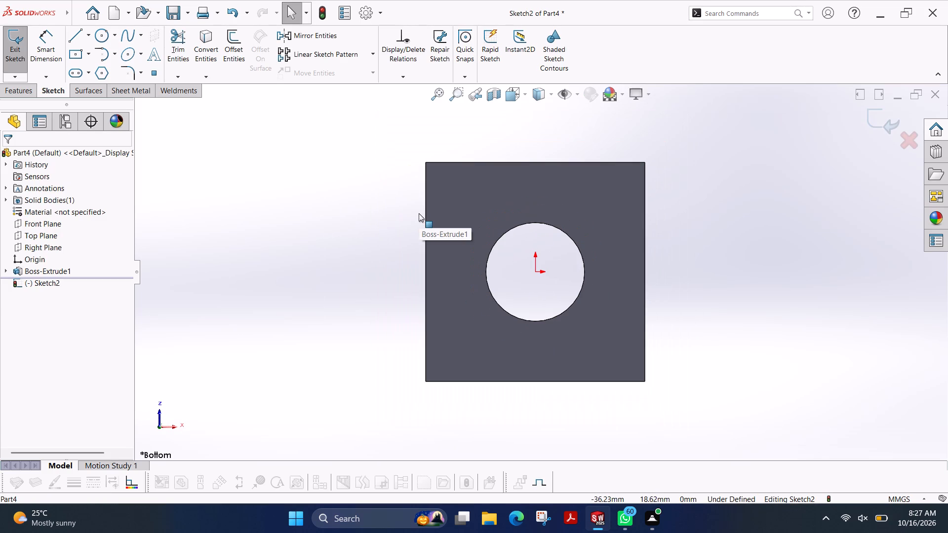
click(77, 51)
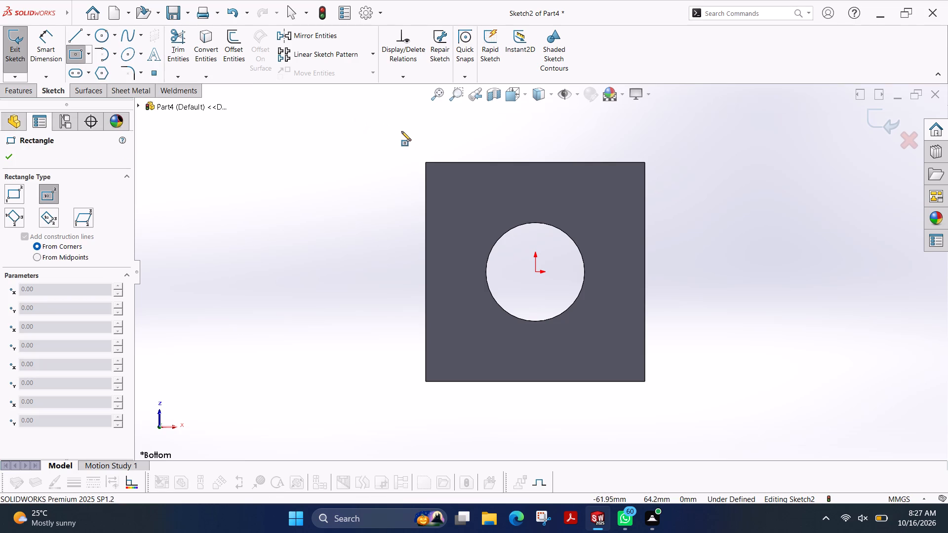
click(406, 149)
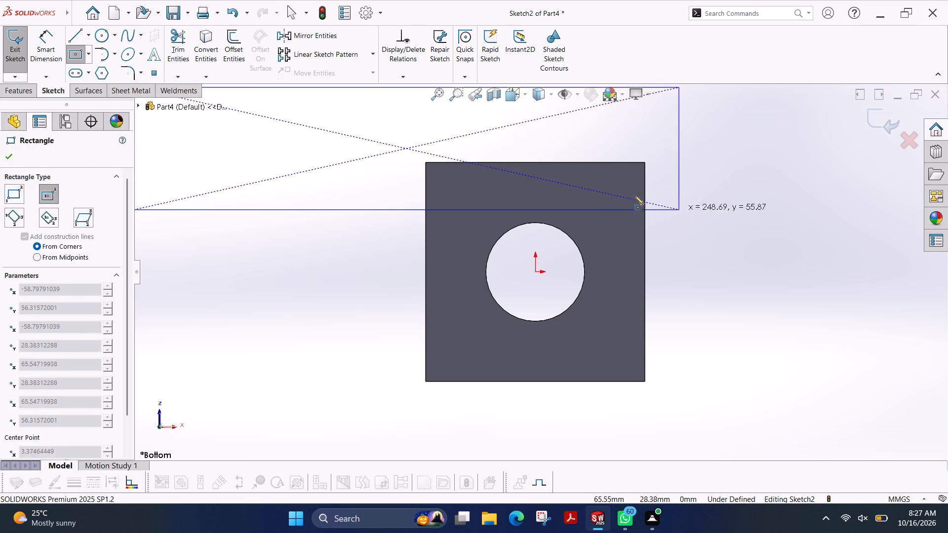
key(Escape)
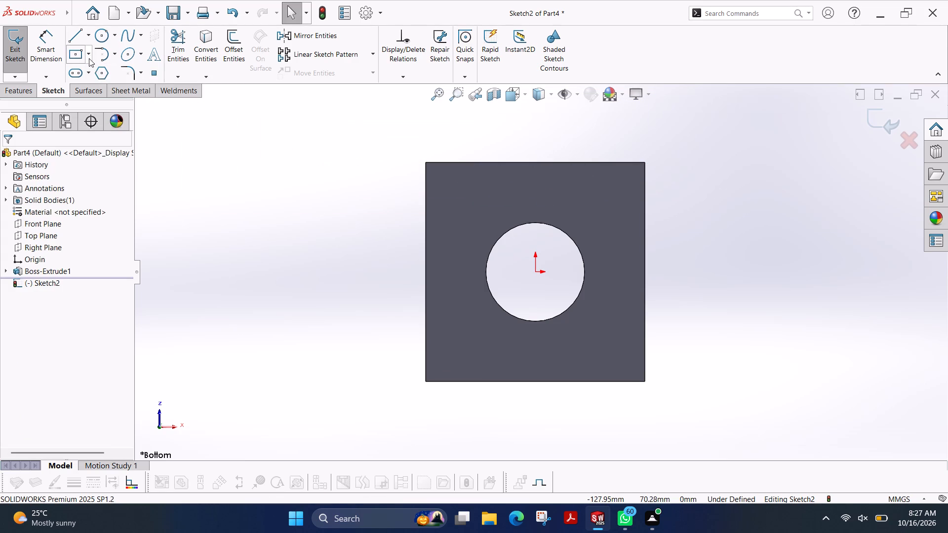
Sketch a corner rectangle about 140 mm by 22 mm overlapping the plate's upper edge and extending past both sides.
click(86, 57)
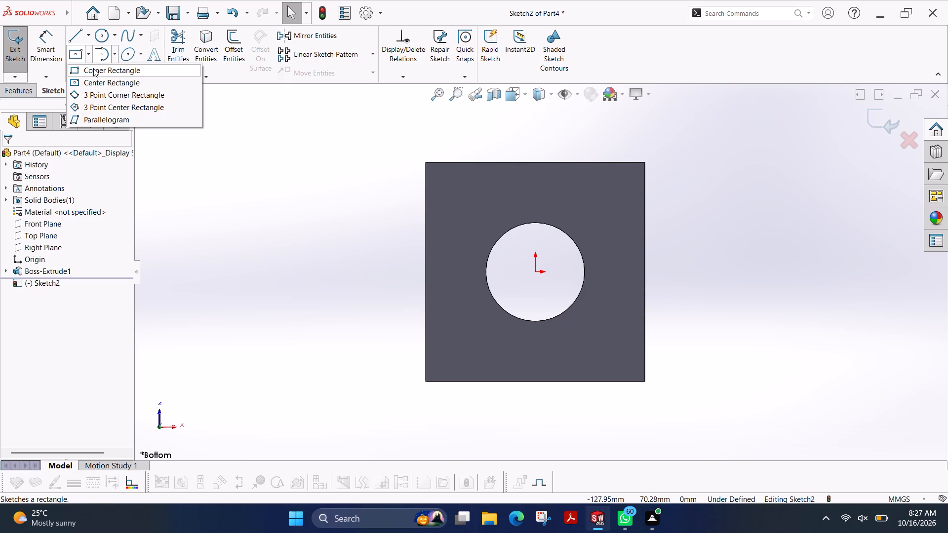
click(93, 68)
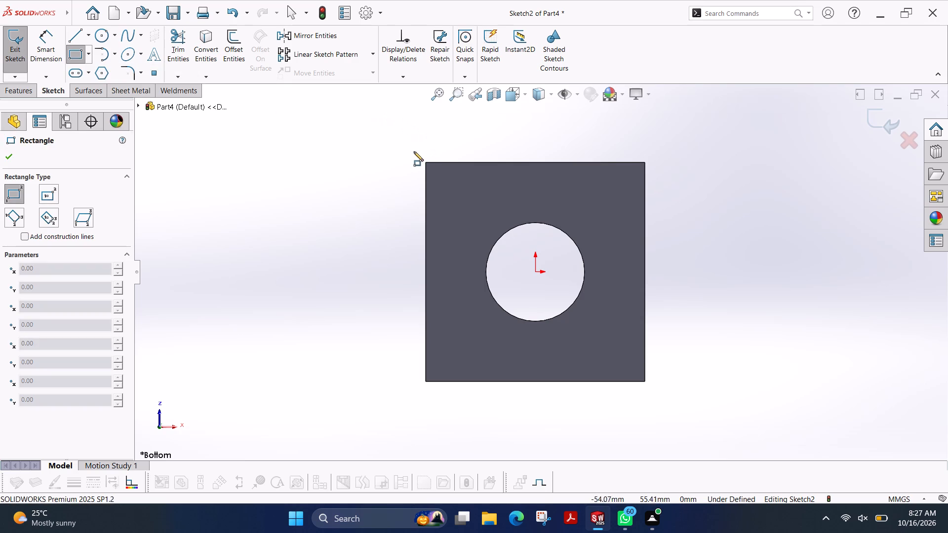
click(410, 149)
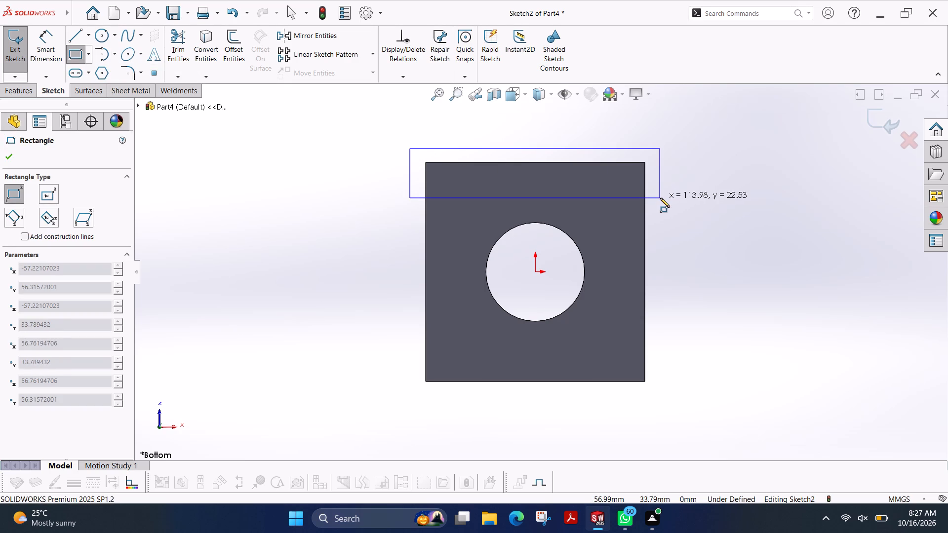
click(716, 197)
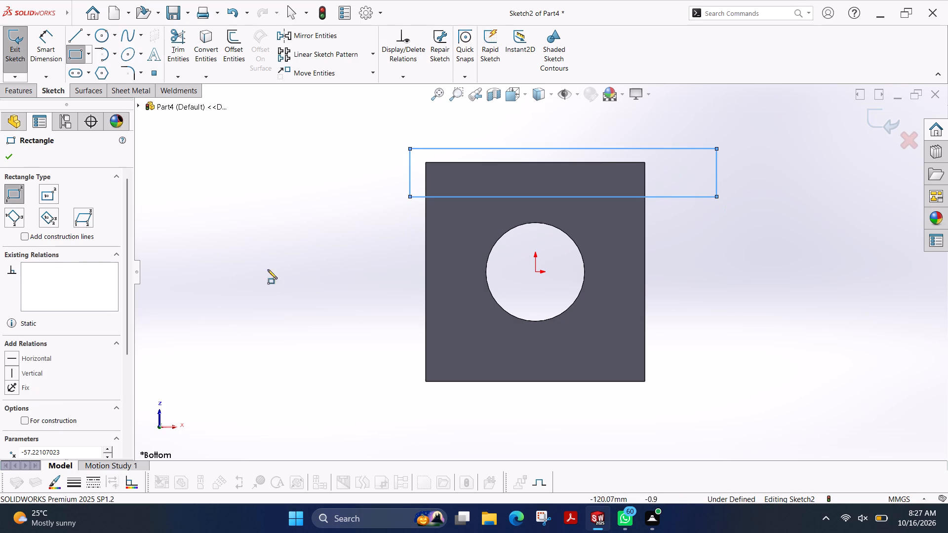
click(6, 162)
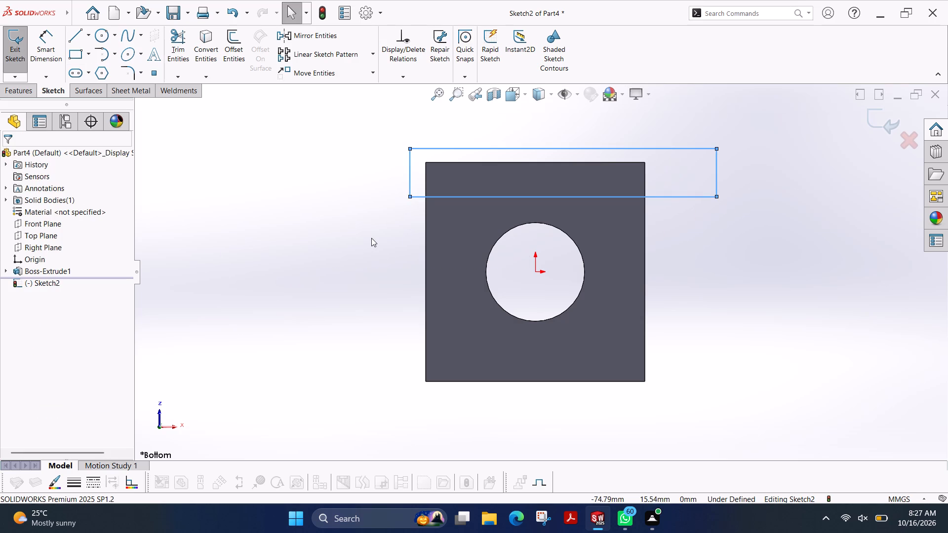
Dimension the rectangle's top line 5 mm beyond the plate's upper edge.
click(50, 43)
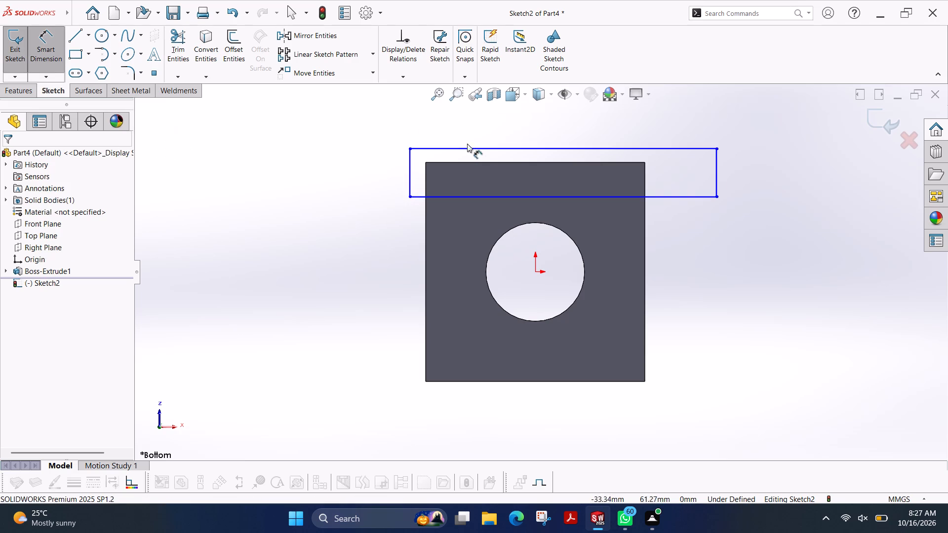
click(486, 150)
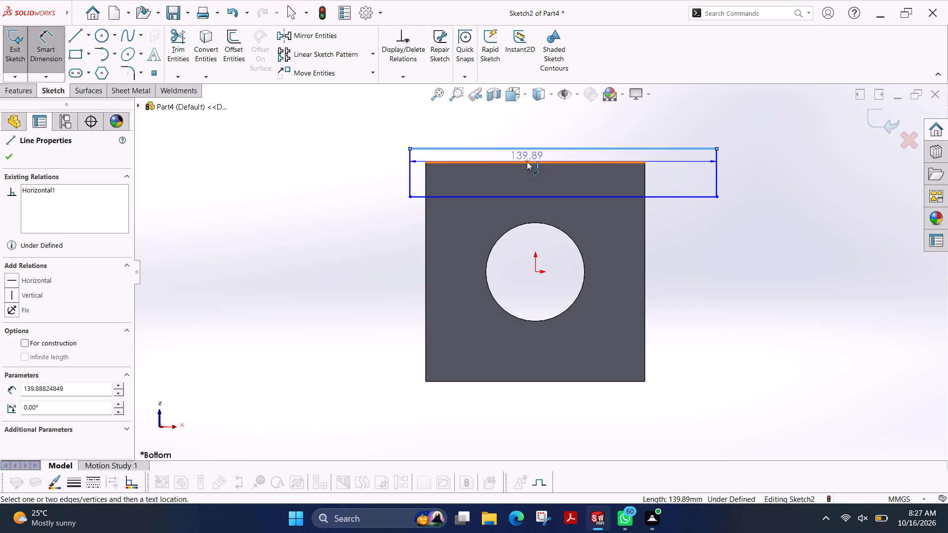
click(527, 161)
click(303, 164)
key(5)
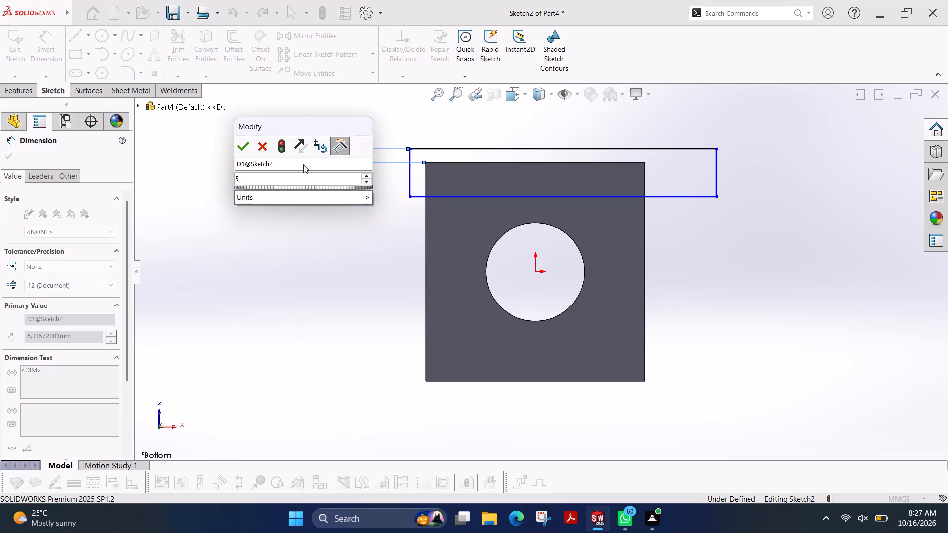
key(Return)
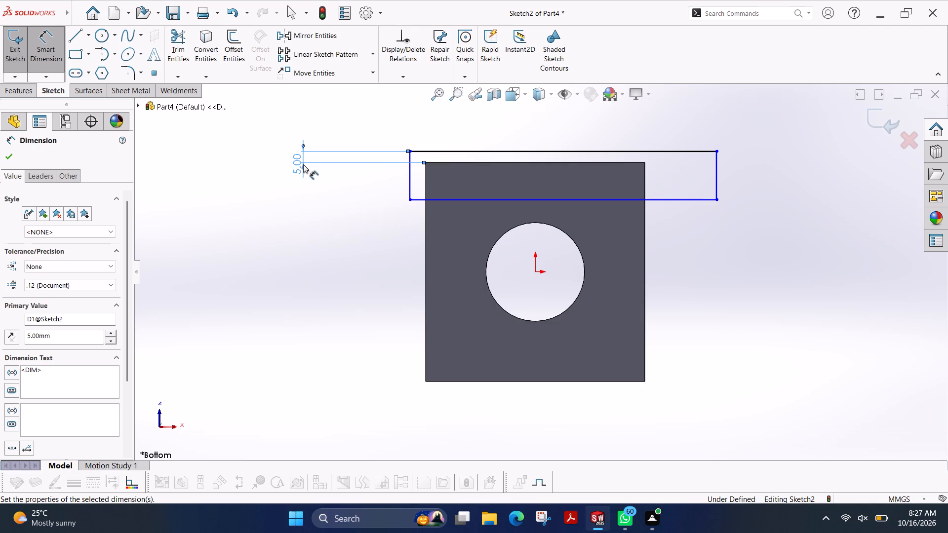
Dimension the rectangle's height to 32 mm between its top and bottom lines.
click(687, 150)
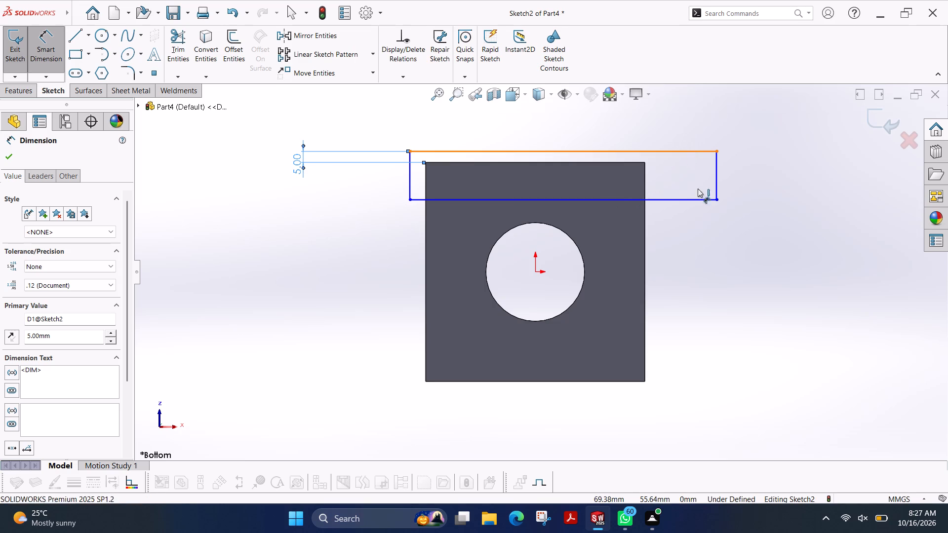
click(691, 199)
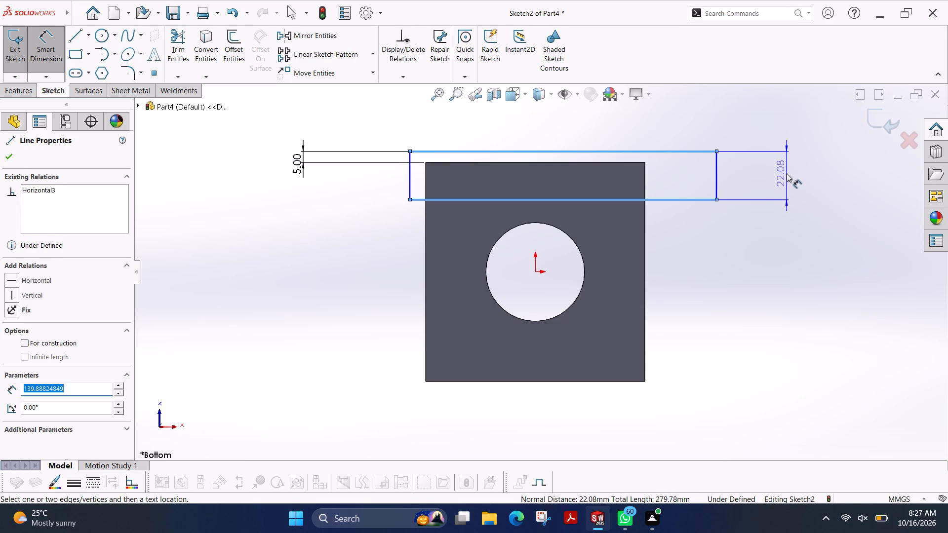
click(787, 173)
text(32)
key(Return)
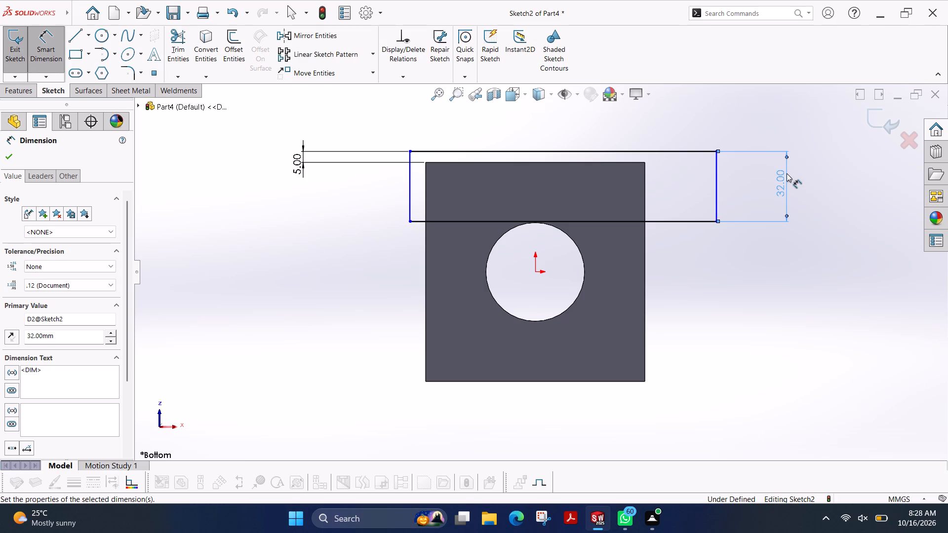
click(5, 159)
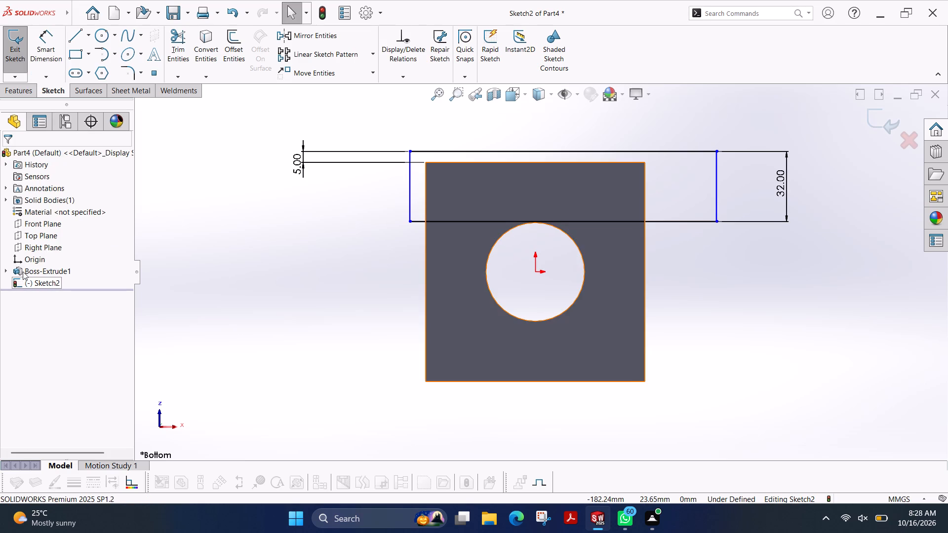
Leave the bottom-face sketch, open the plate's base sketch (Sketch1) to examine its profile and dimensions, and close it.
click(4, 271)
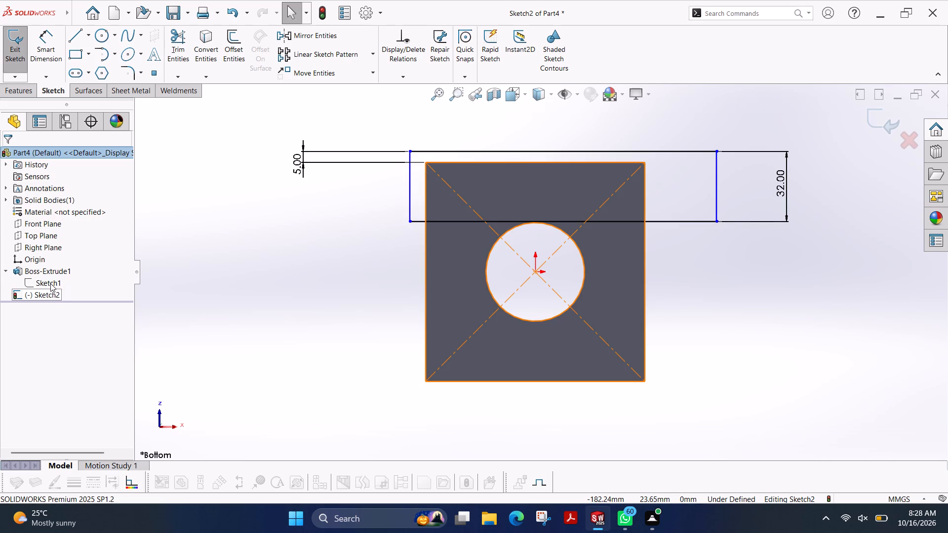
click(50, 283)
right_click(50, 283)
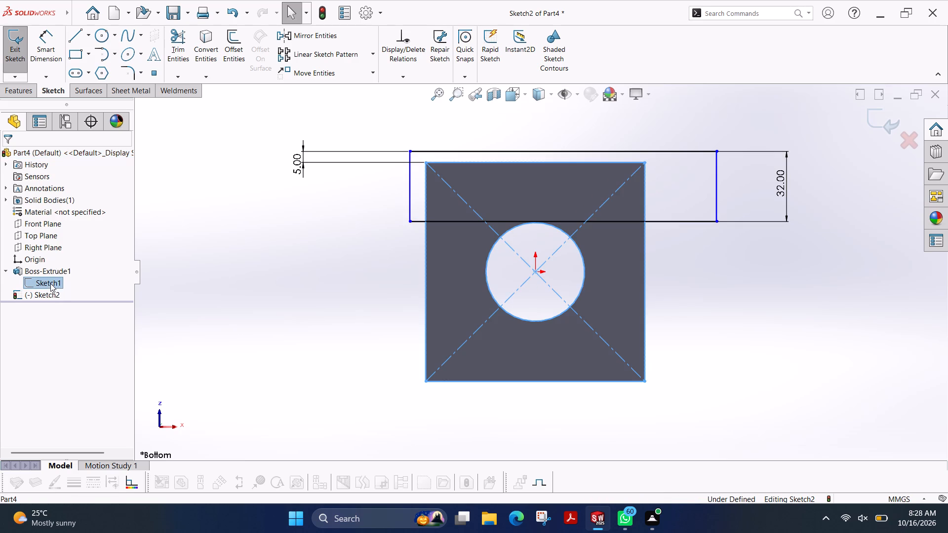
click(35, 340)
click(34, 341)
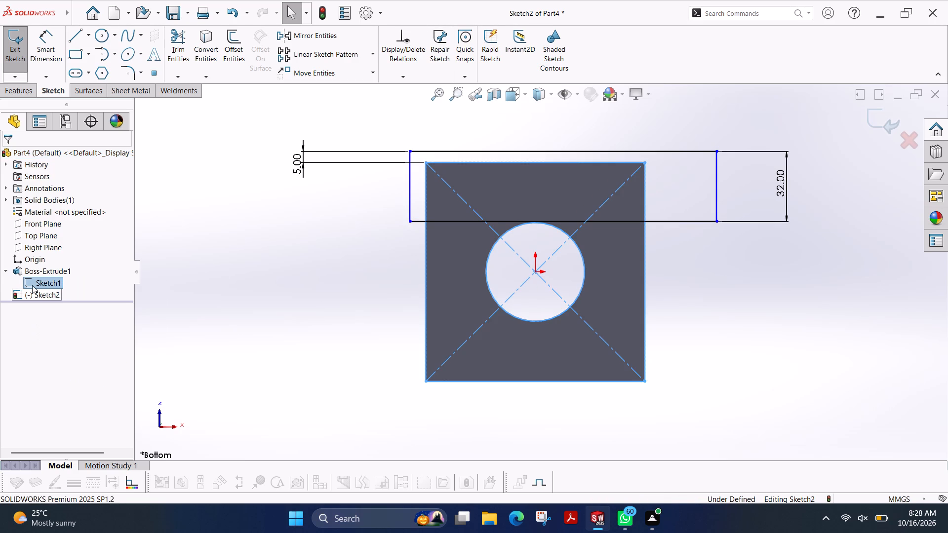
double_click(31, 285)
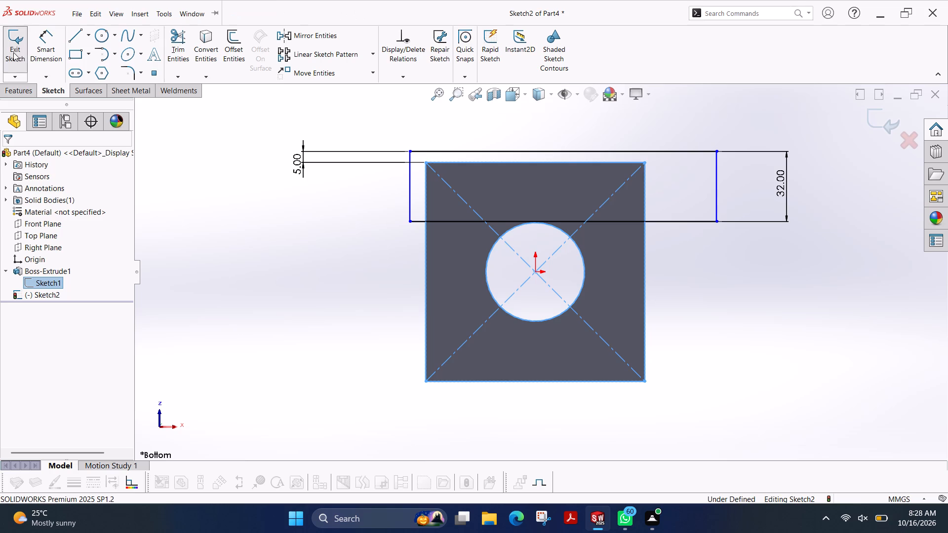
click(13, 52)
click(39, 284)
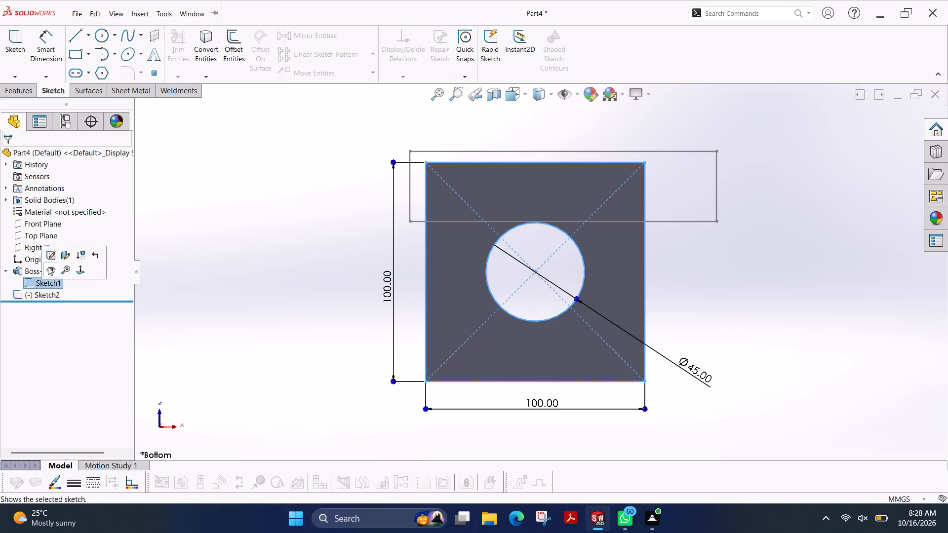
click(49, 258)
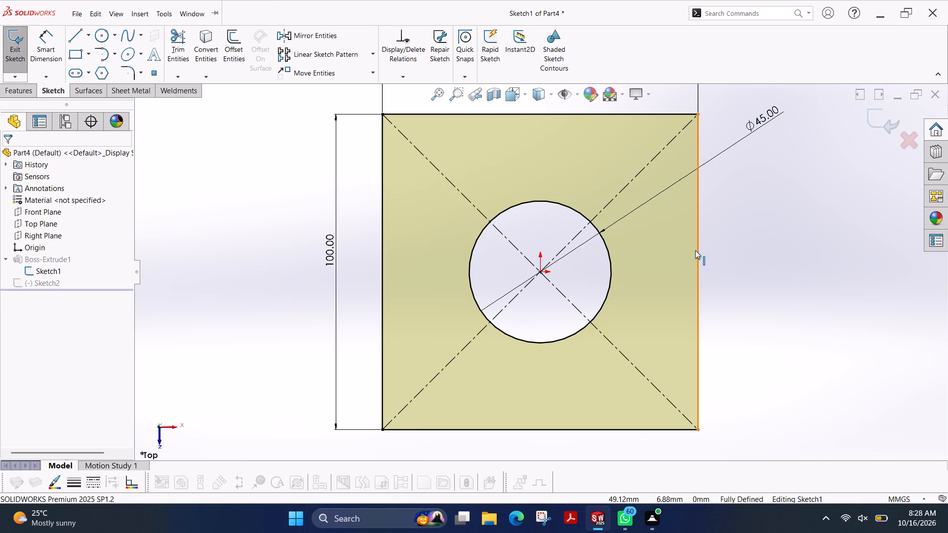
scroll(699, 247, up, 2)
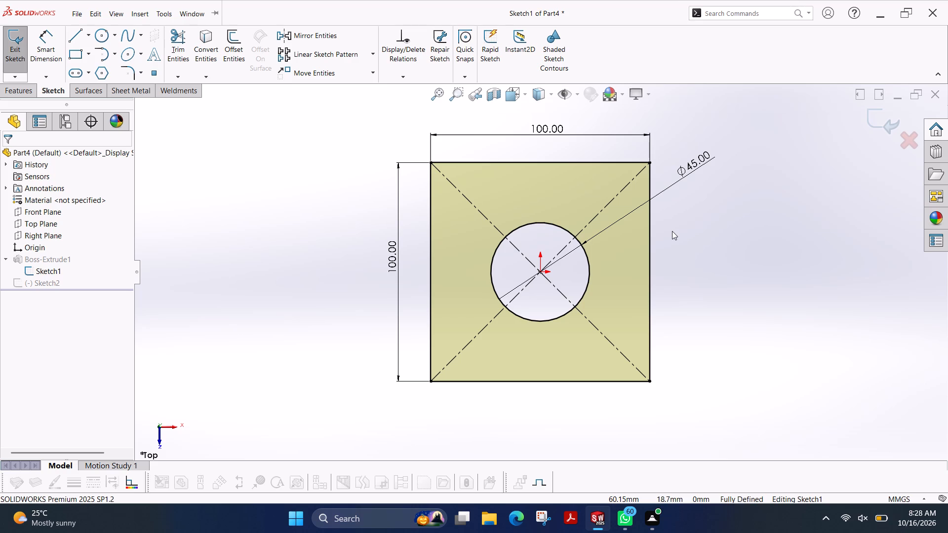
click(18, 56)
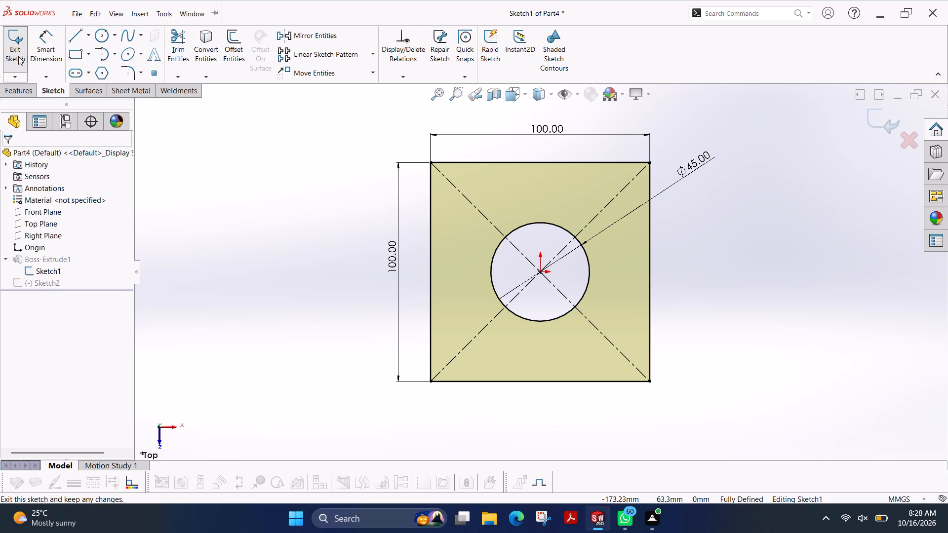
Reopen Sketch2 and dimension the rectangle's left line 8 mm outside the plate's left edge.
click(29, 296)
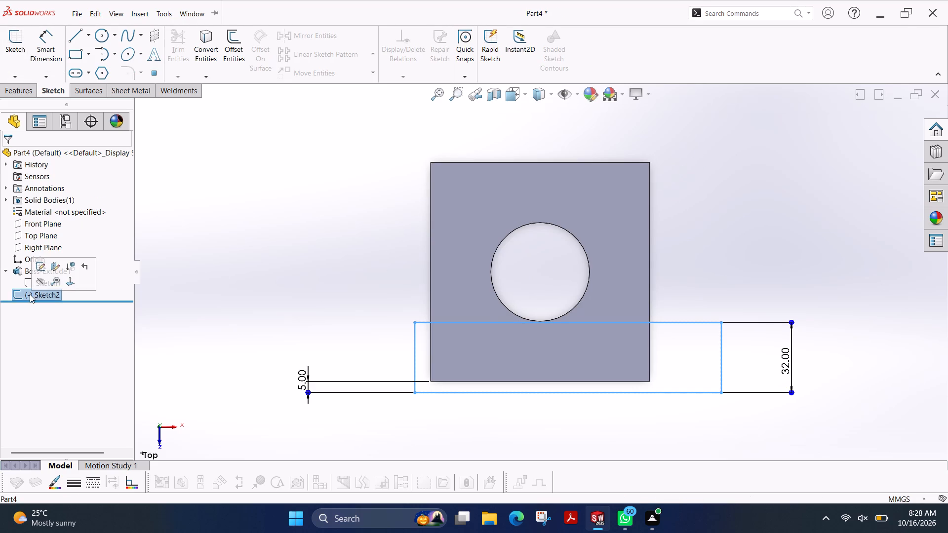
click(43, 264)
scroll(544, 193, up, 2)
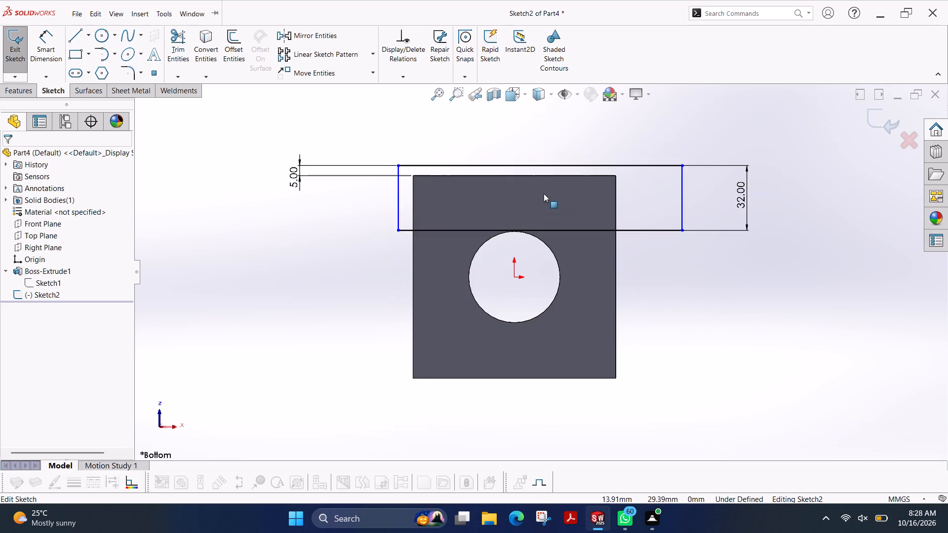
scroll(544, 193, down, 1)
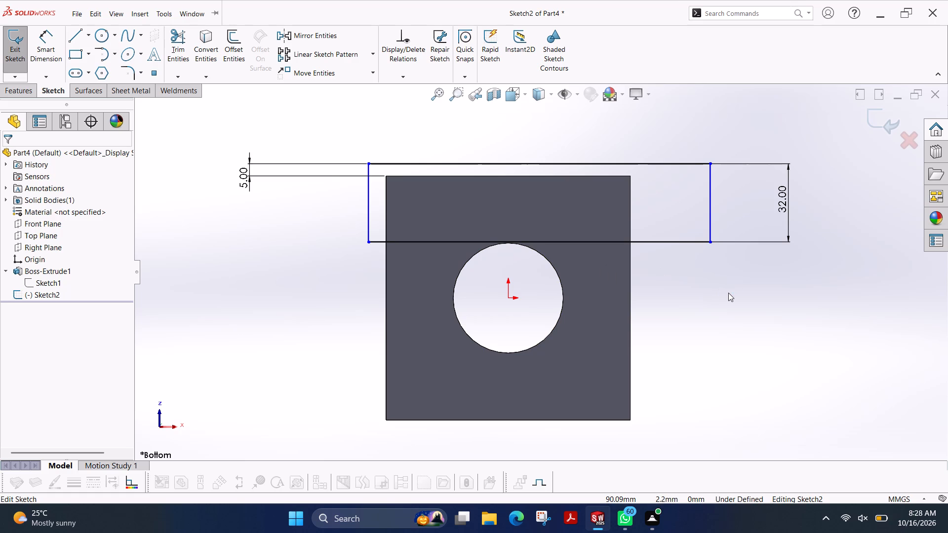
click(49, 33)
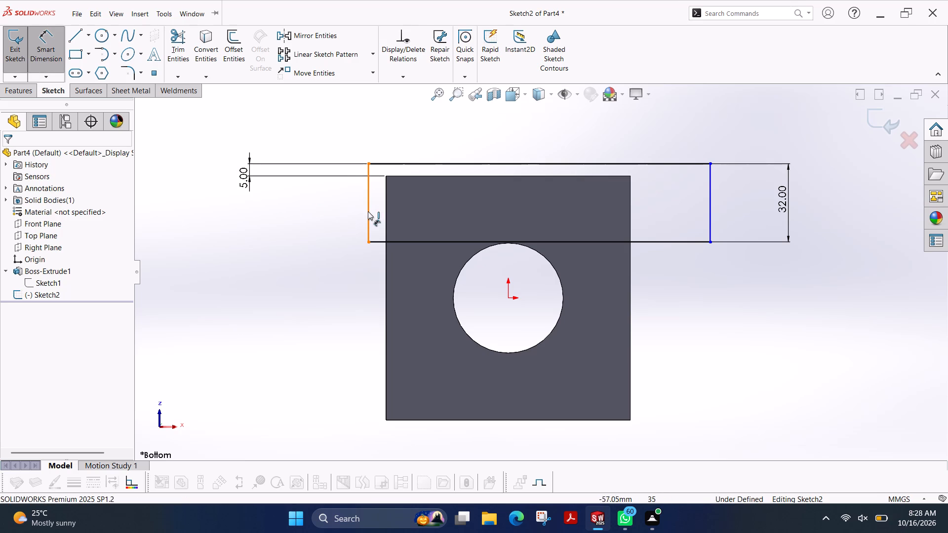
click(367, 211)
click(387, 211)
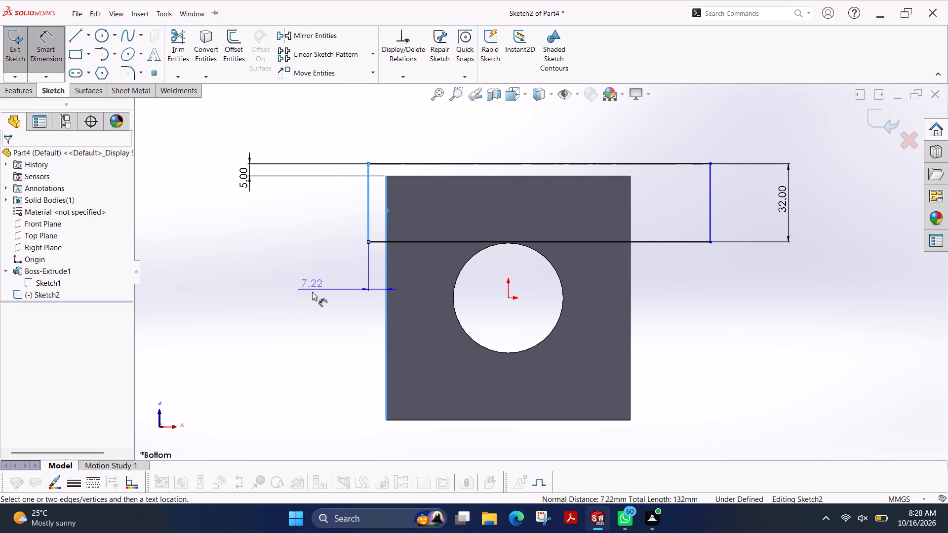
click(312, 274)
key(8)
key(Return)
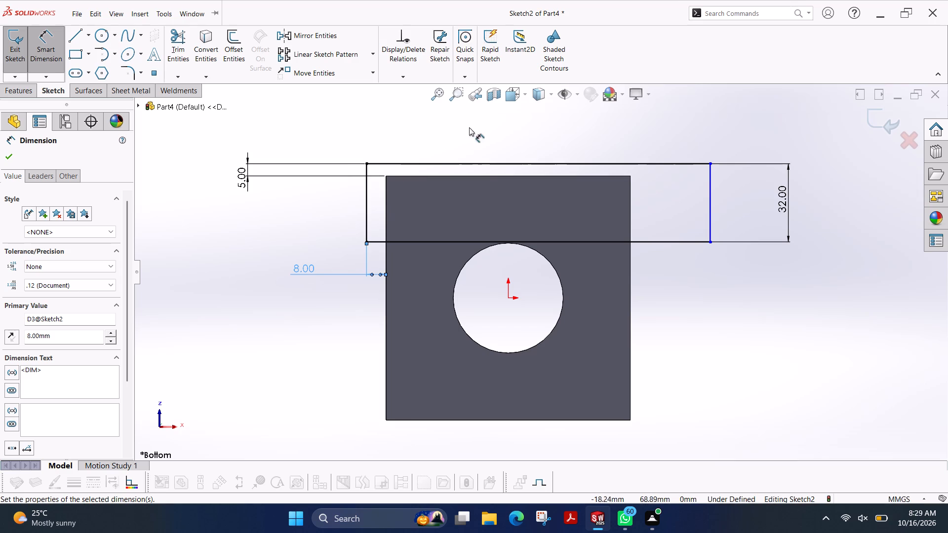
Dimension the rectangle's top line to a length of 155 mm.
click(478, 162)
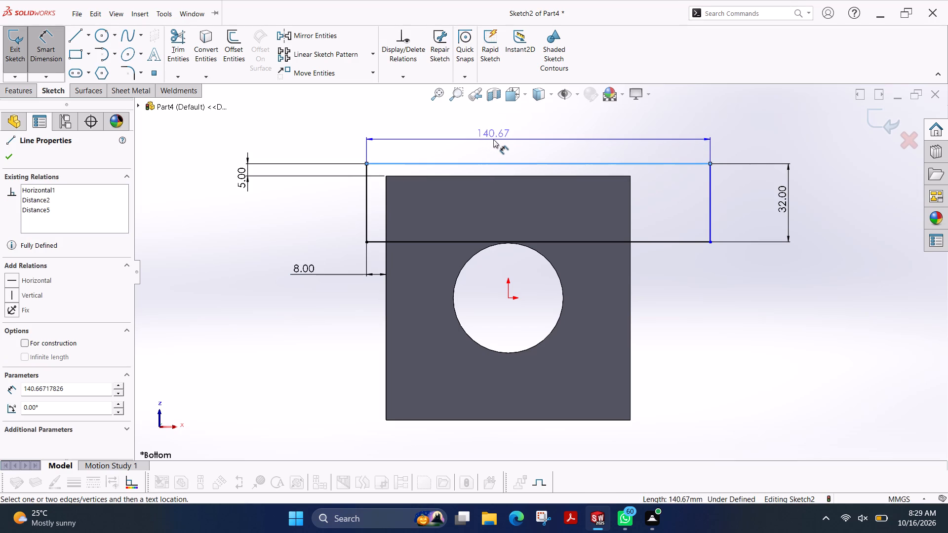
click(493, 139)
text(155)
key(Return)
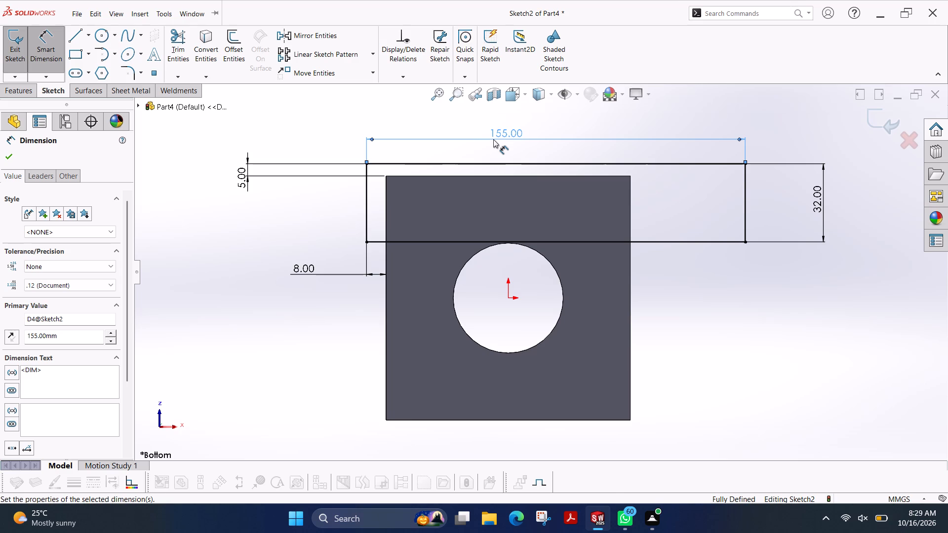
Set the distance between the rectangle's top line and the plate's top edge to 8 mm.
double_click(239, 173)
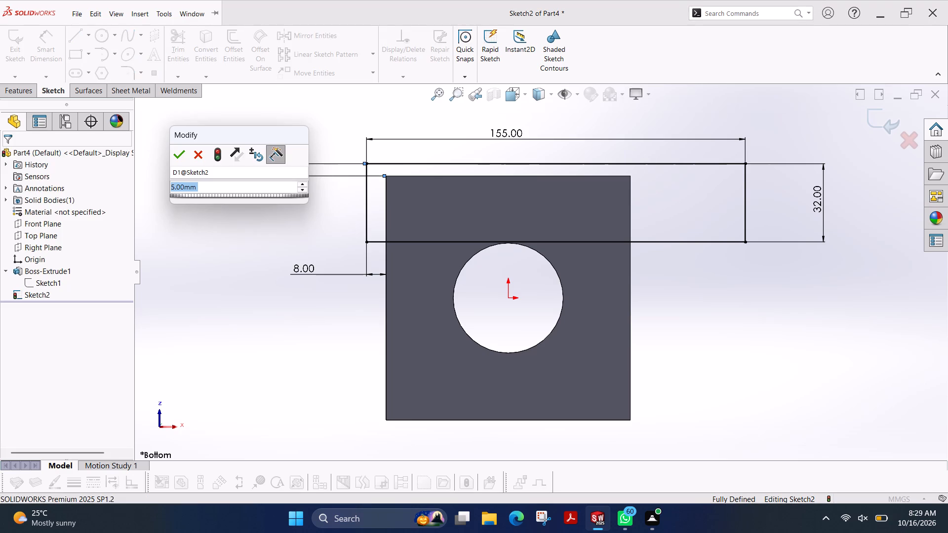
key(8)
key(Return)
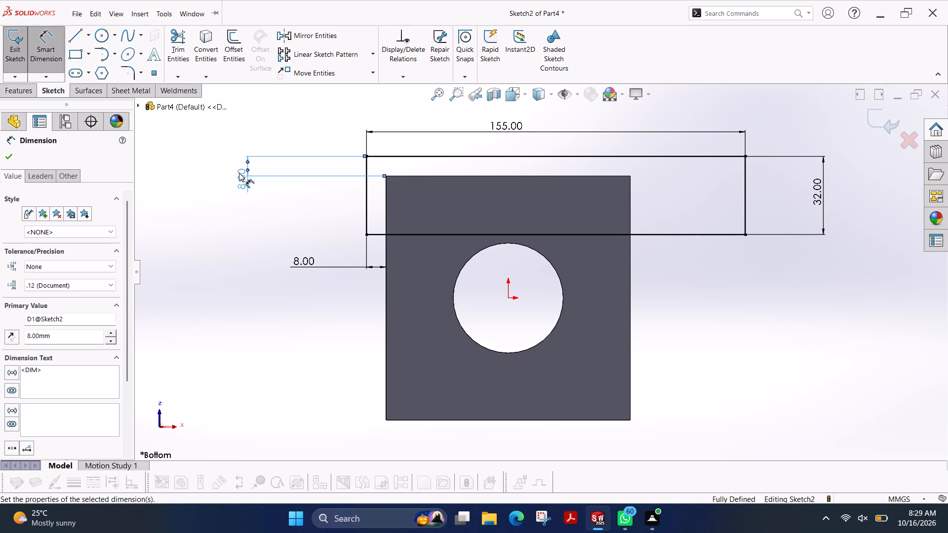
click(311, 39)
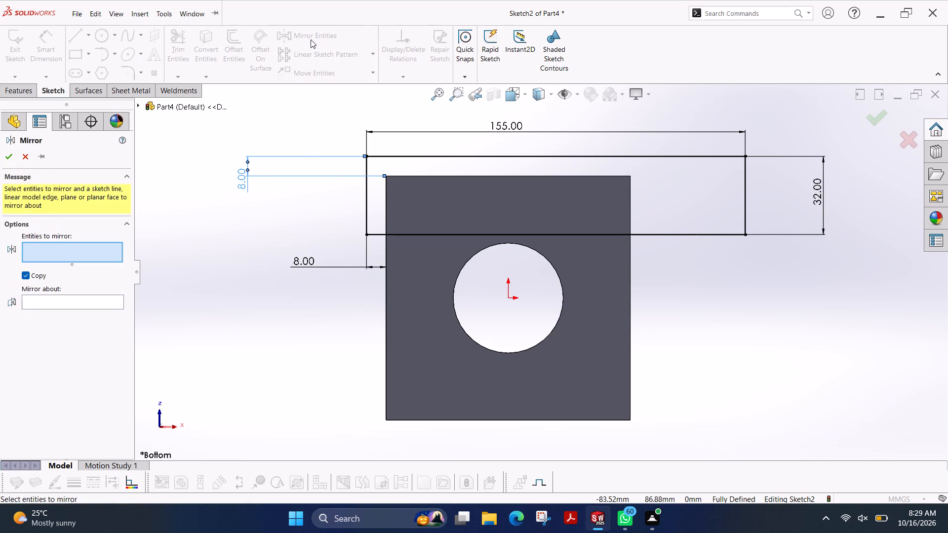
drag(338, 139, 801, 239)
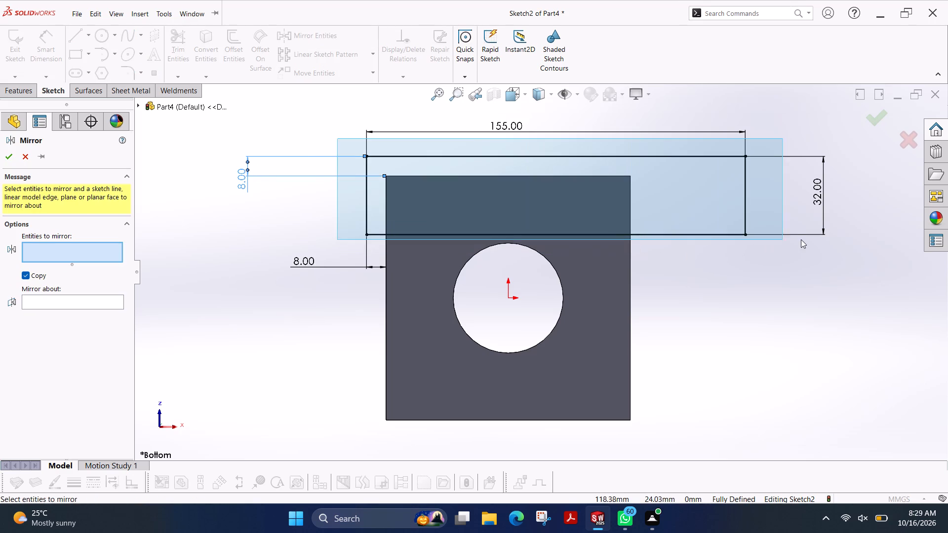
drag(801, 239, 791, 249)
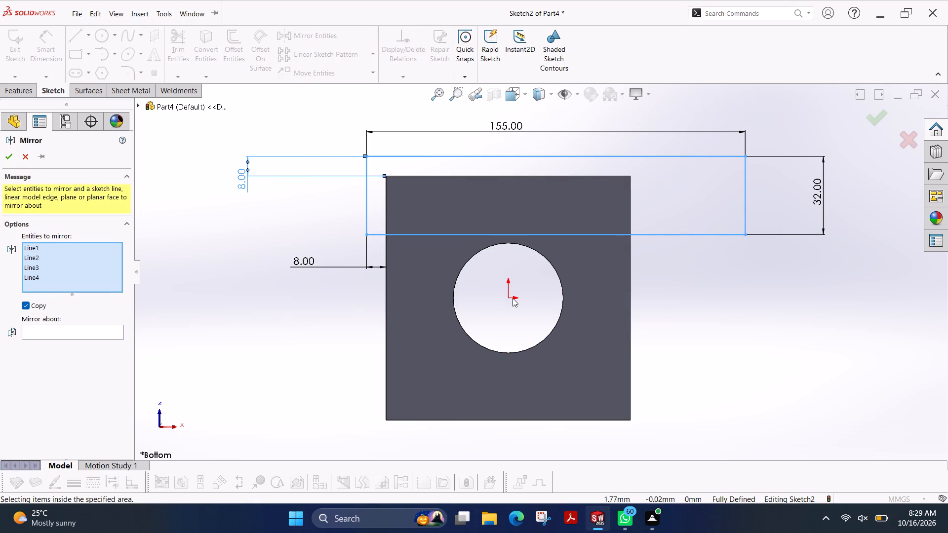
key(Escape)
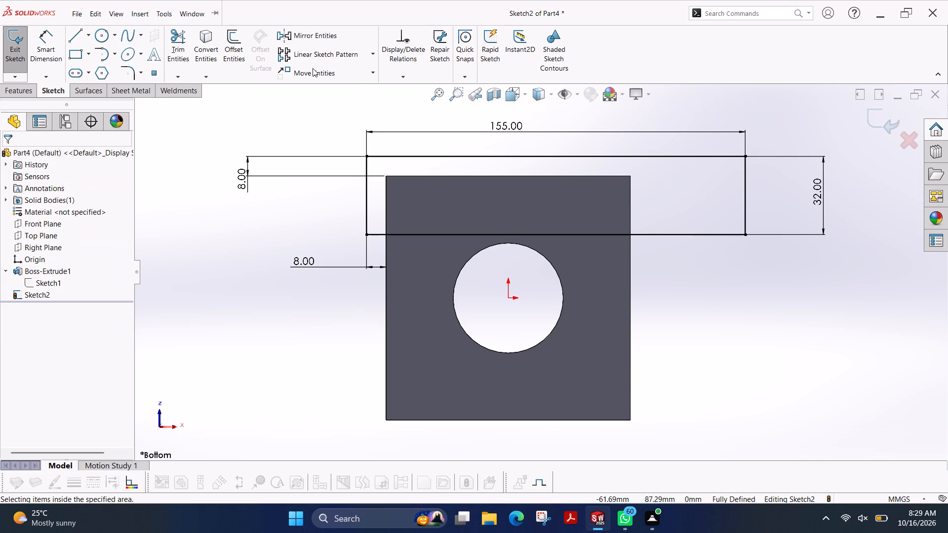
Sketch a horizontal line about 89 mm long through the origin as a mirror axis.
click(72, 42)
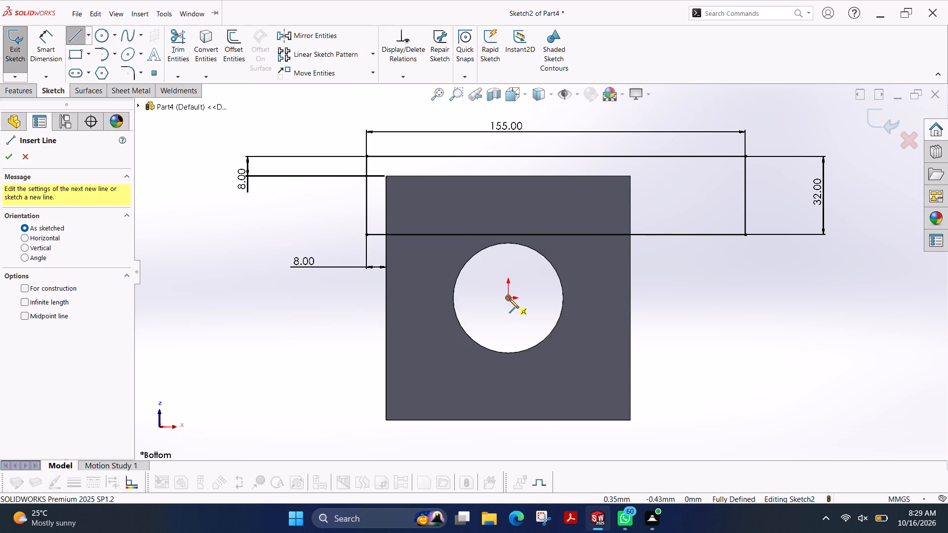
drag(470, 298, 475, 295)
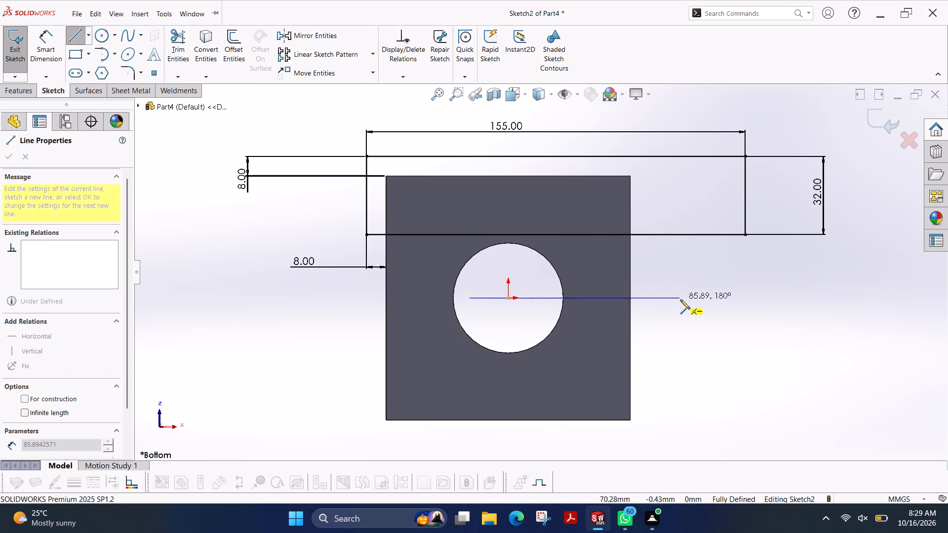
click(686, 299)
key(Escape)
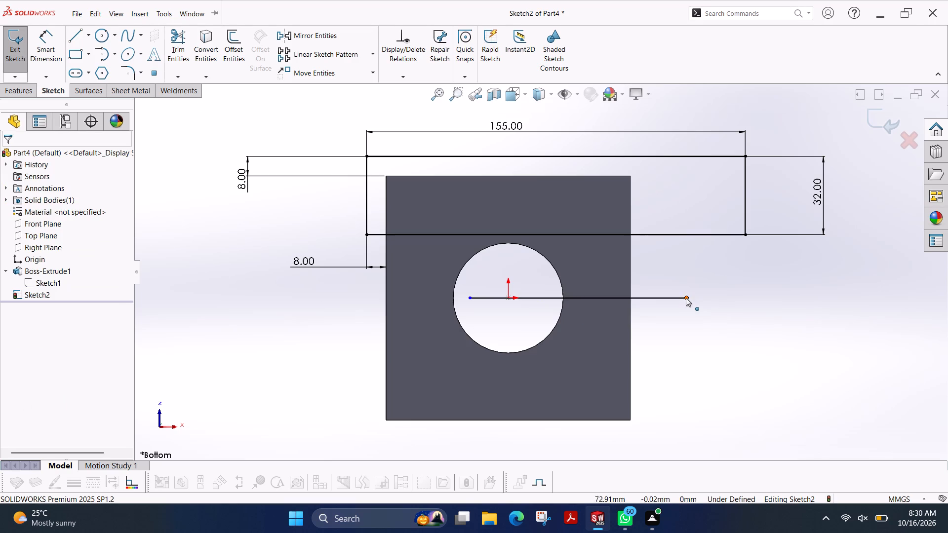
Mirror the rectangle's four lines about the horizontal line through the origin, keeping the original.
click(306, 37)
drag(322, 143, 792, 269)
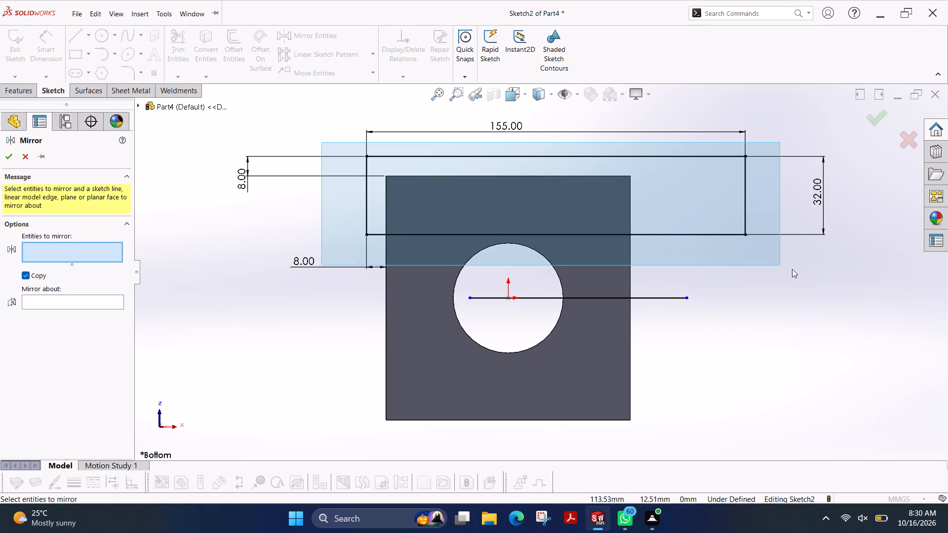
drag(792, 269, 804, 259)
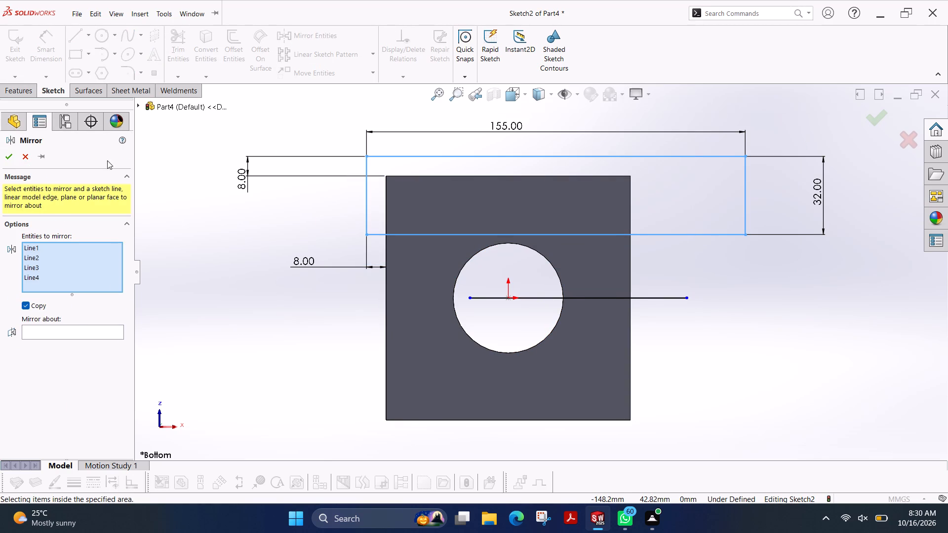
click(69, 328)
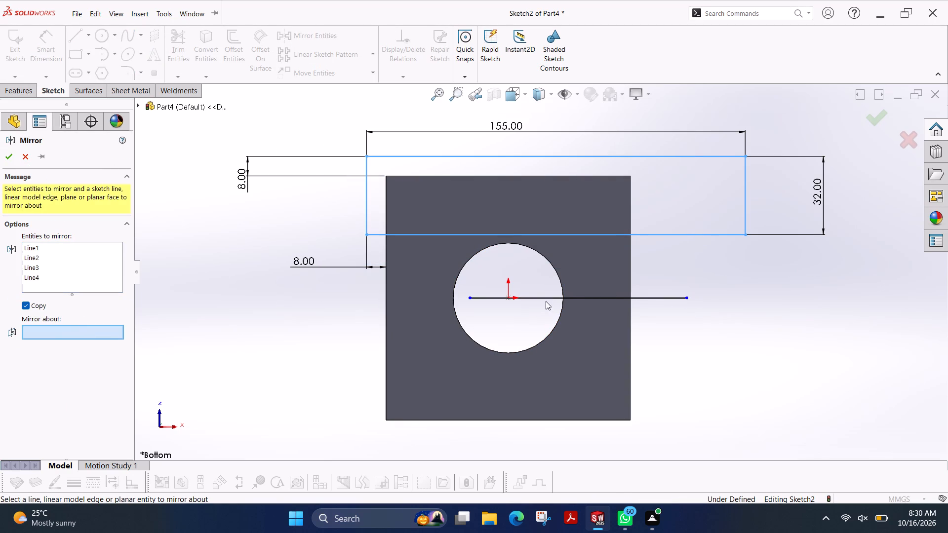
click(541, 299)
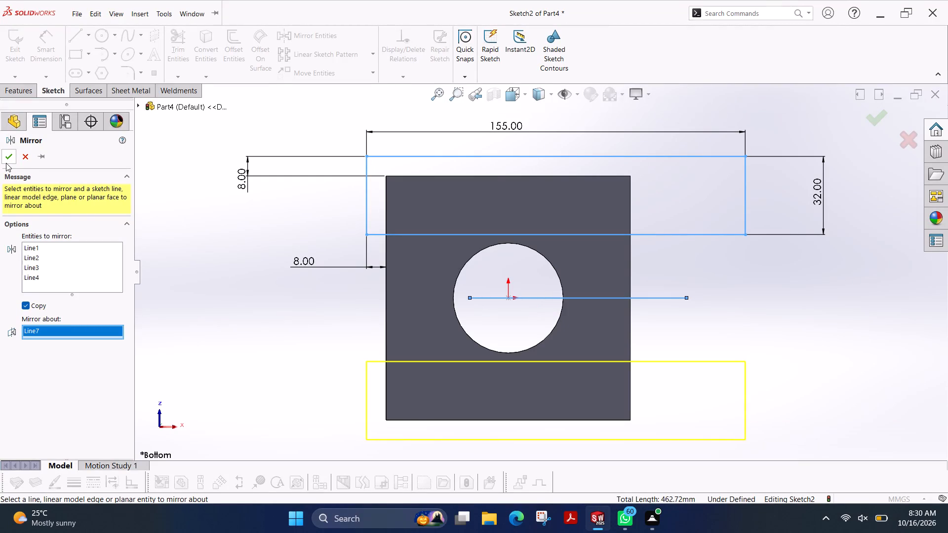
click(6, 163)
Delete the horizontal mirror line through the origin and close Sketch2.
click(655, 300)
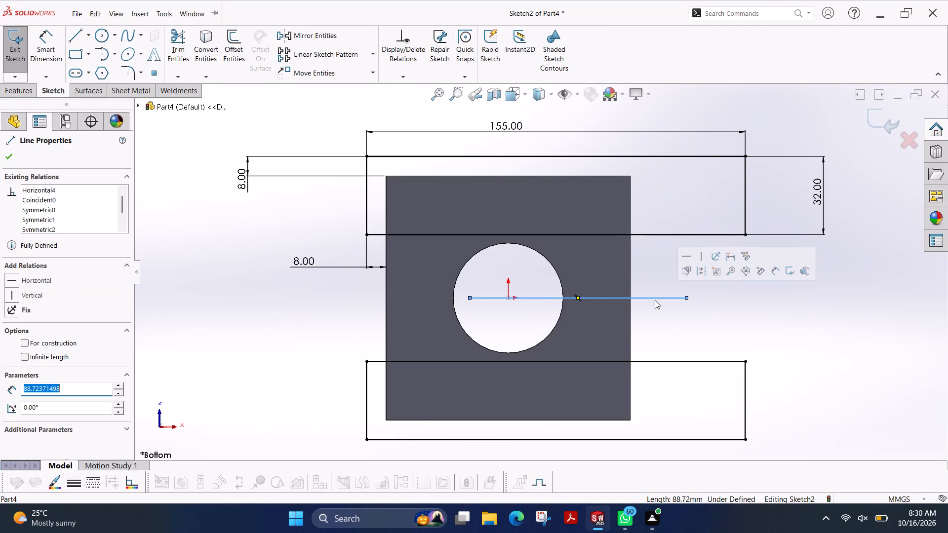
key(BackSpace)
key(Delete)
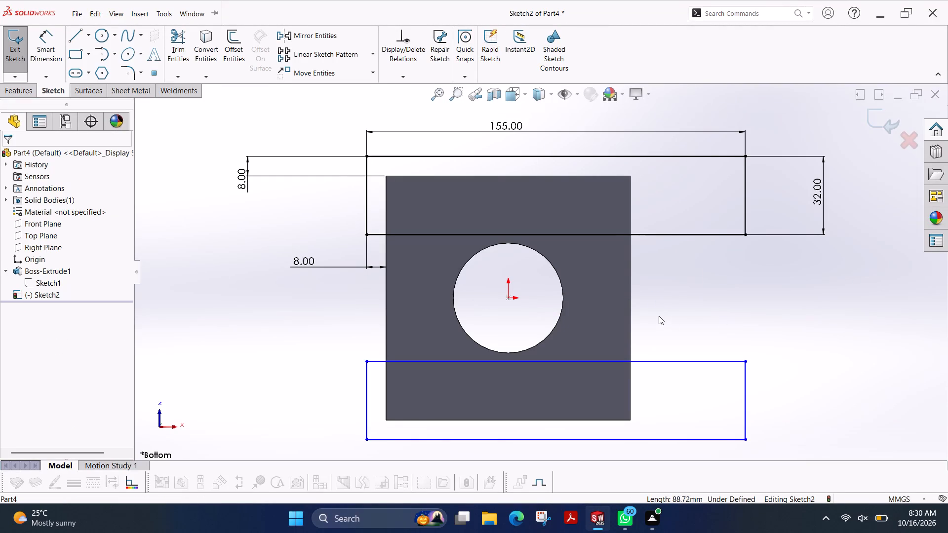
key(Escape)
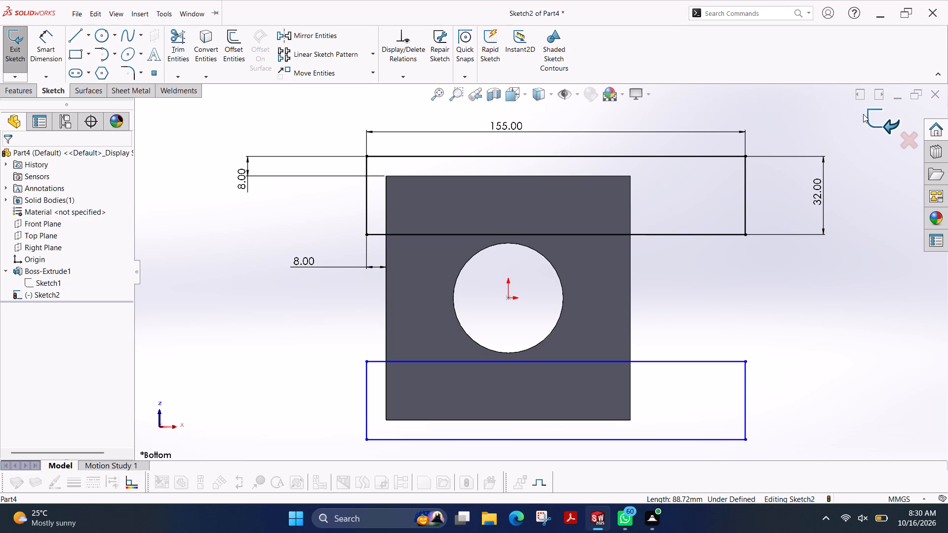
click(863, 114)
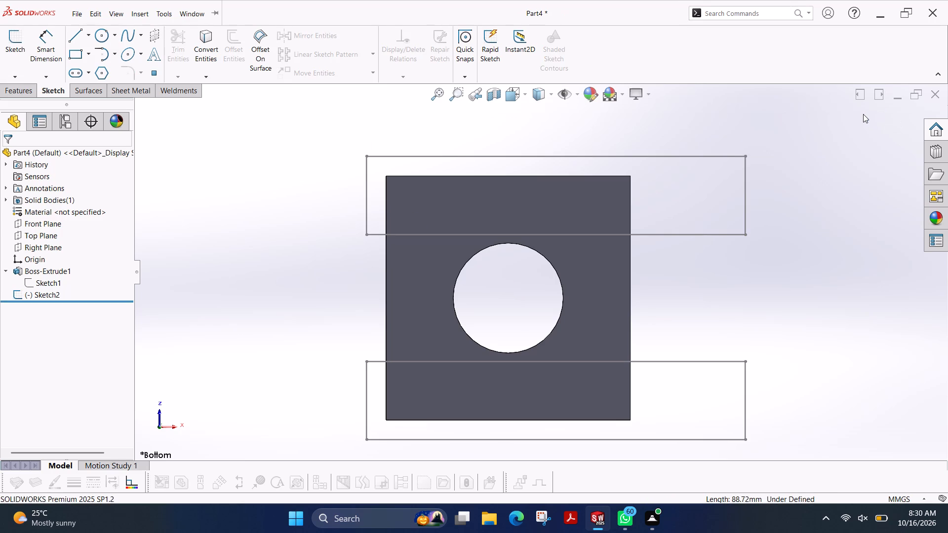
Extrude both Sketch2 rectangles 20 mm away from the plate as a blind boss, merged with the existing body.
click(33, 94)
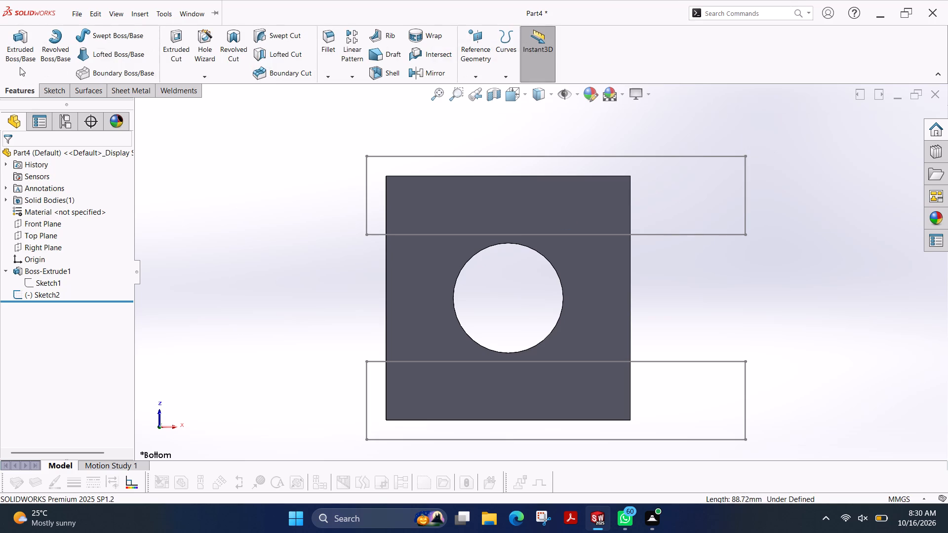
click(21, 55)
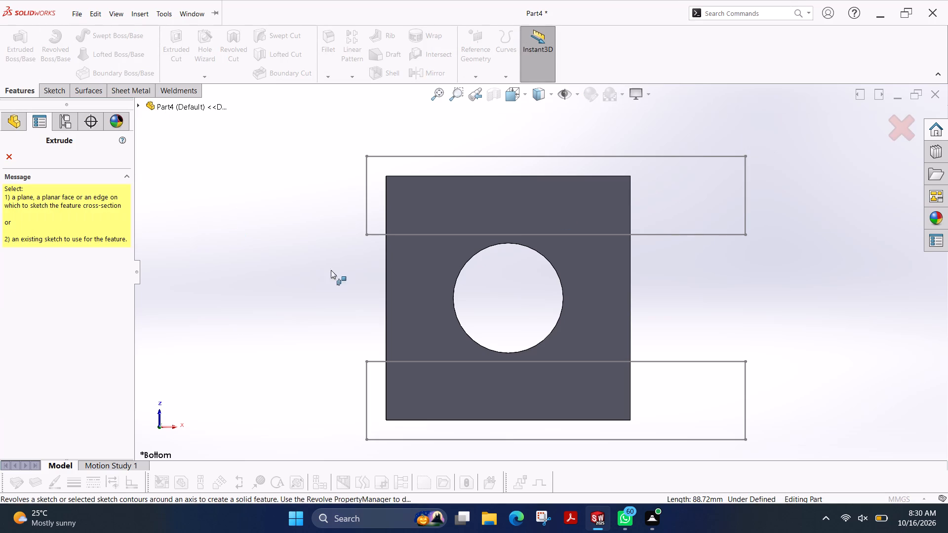
click(424, 232)
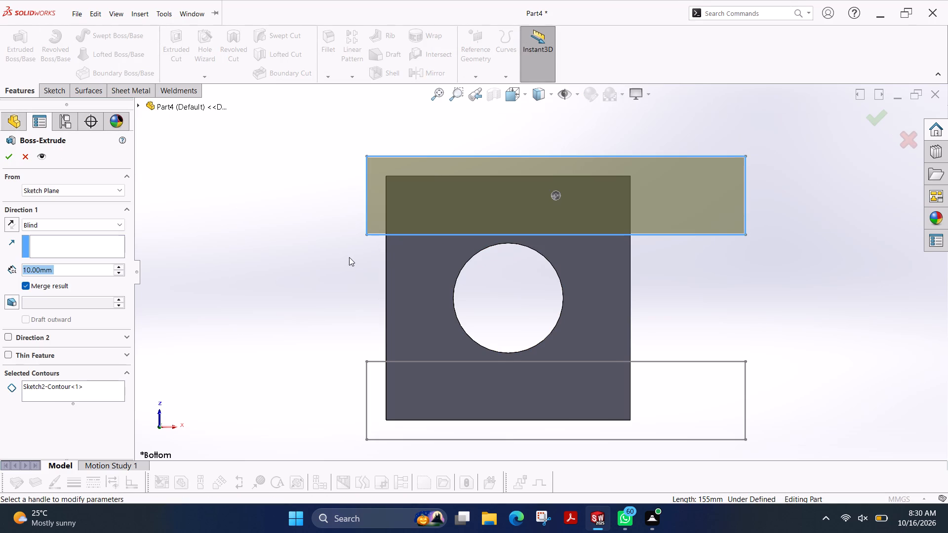
click(406, 362)
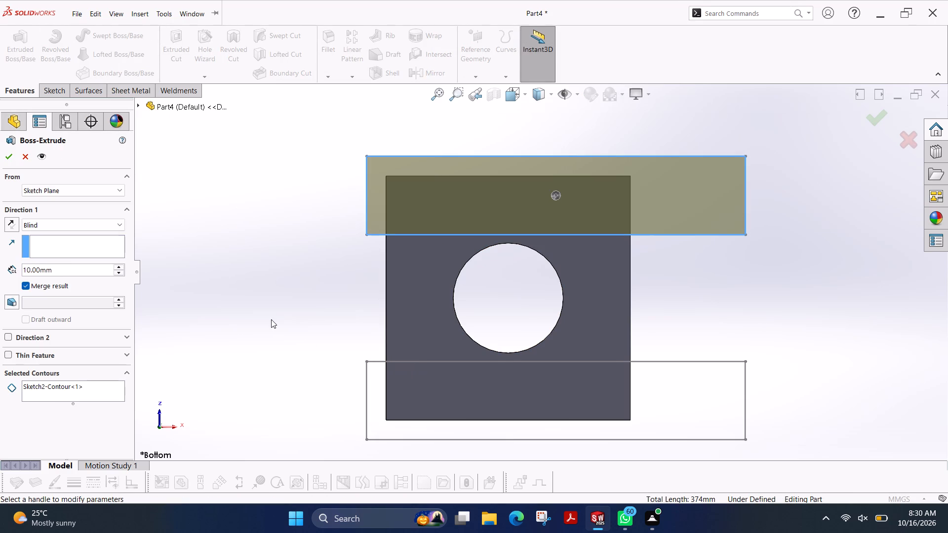
click(364, 412)
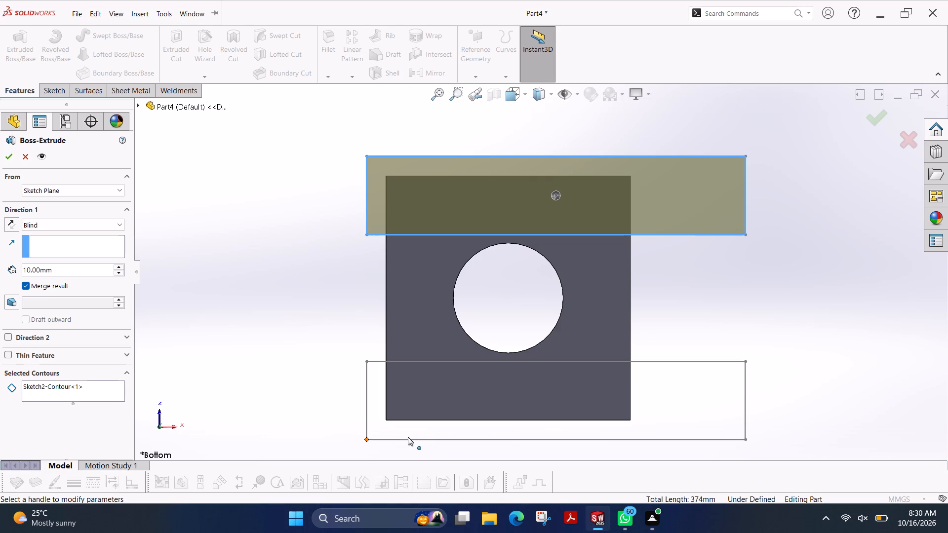
click(412, 442)
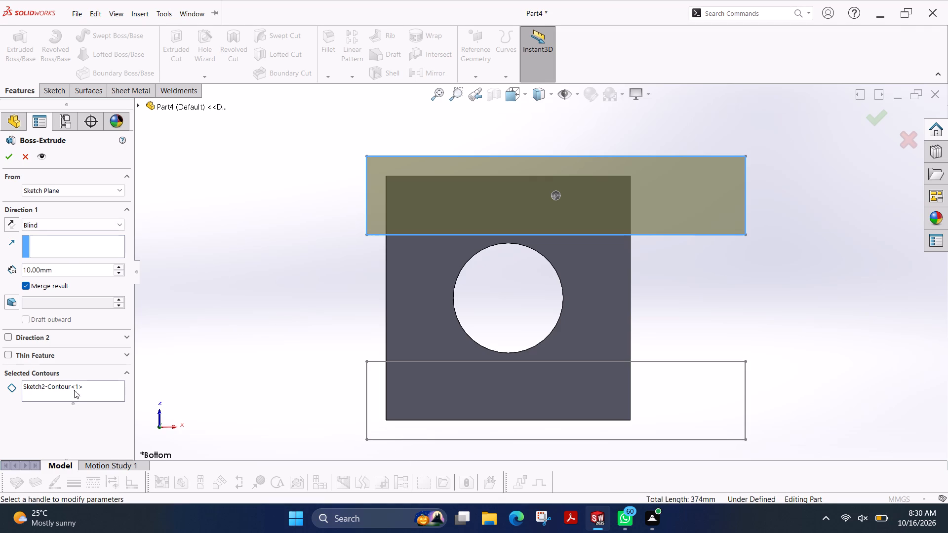
right_click(70, 387)
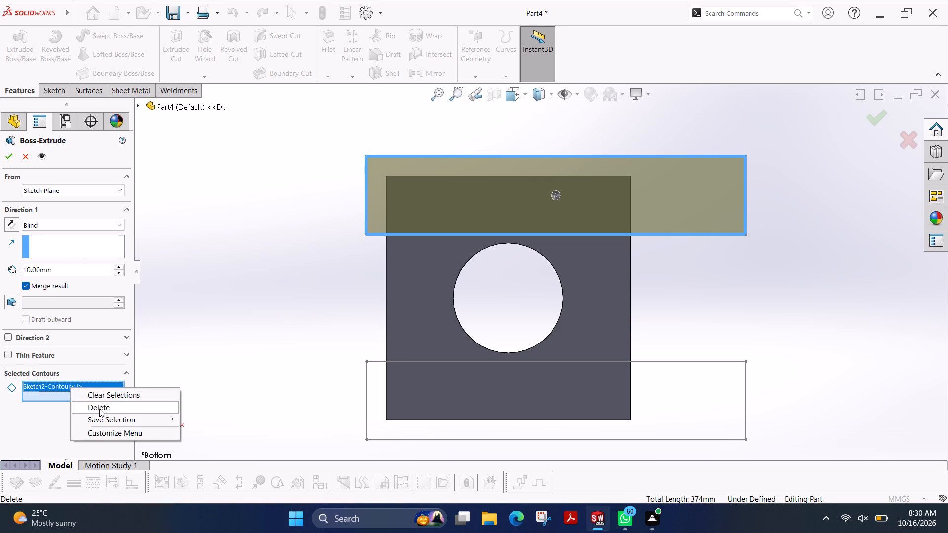
click(99, 409)
scroll(237, 208, up, 1)
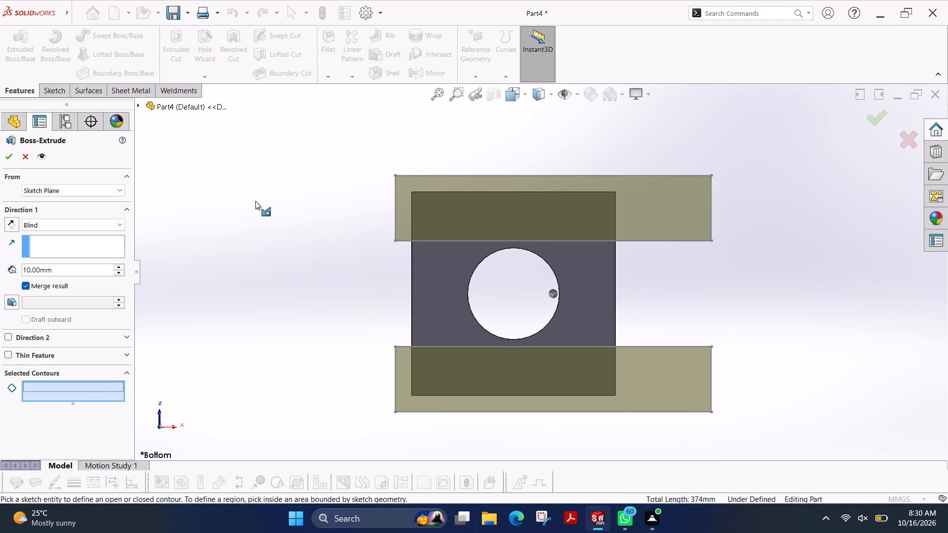
ctrl+shift+middle_drag(288, 195, 242, 369)
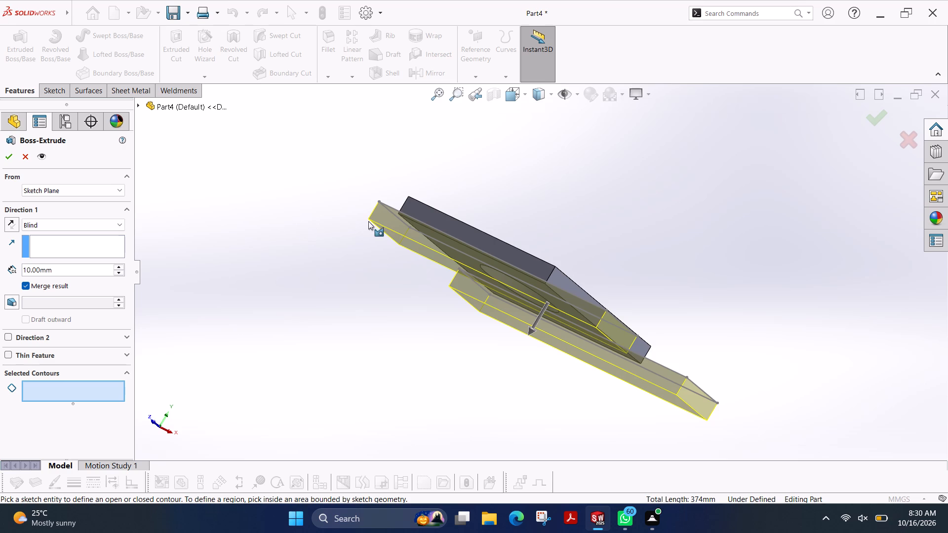
ctrl+shift+scroll(364, 160, up, 1)
ctrl+shift+middle_drag(364, 160, 348, 334)
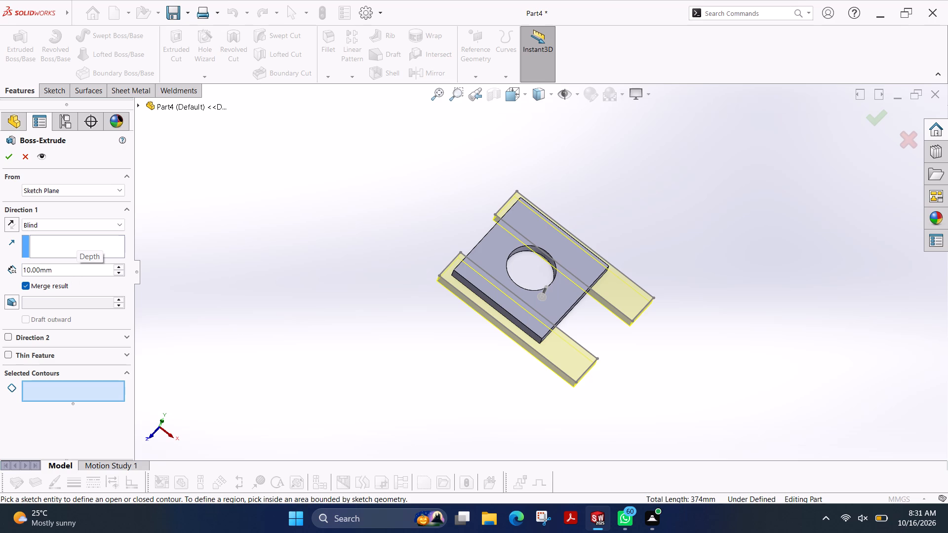
double_click(72, 275)
text(20)
key(Return)
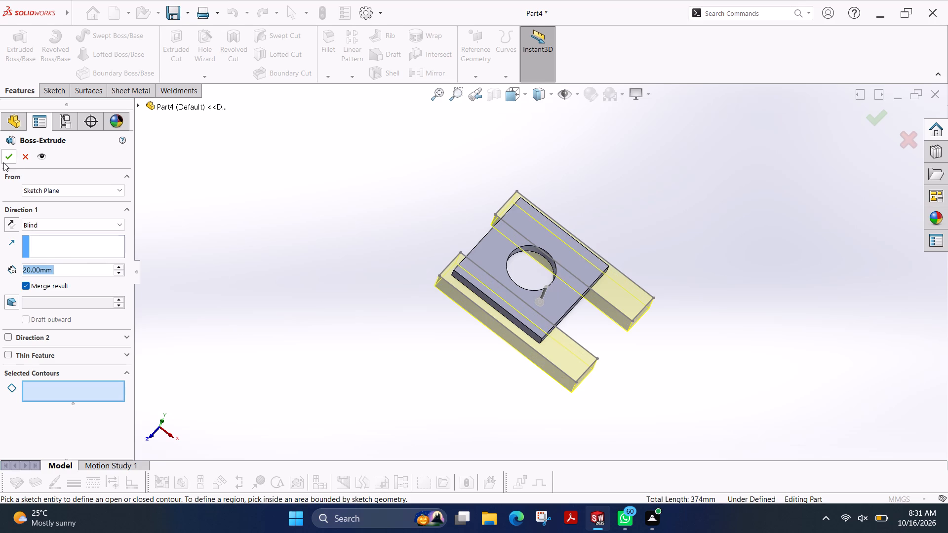
click(3, 162)
key(Escape)
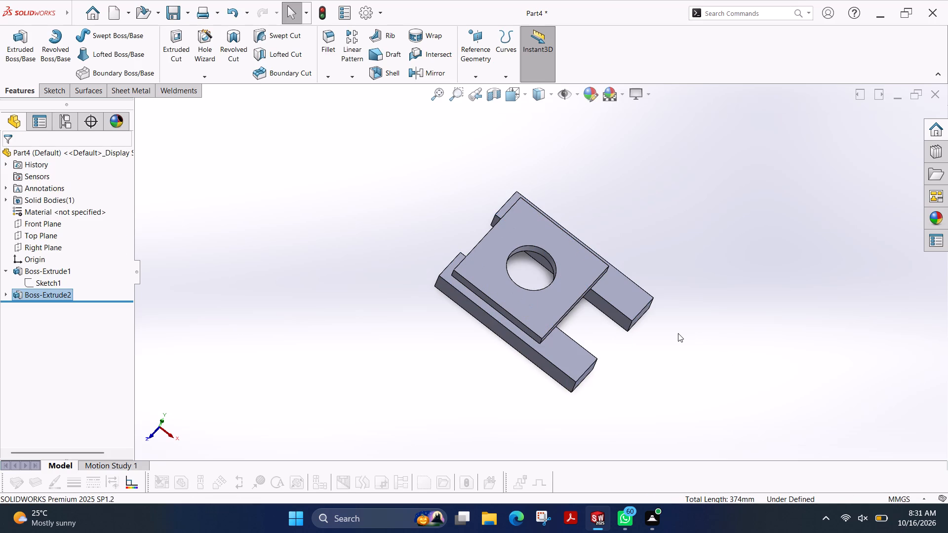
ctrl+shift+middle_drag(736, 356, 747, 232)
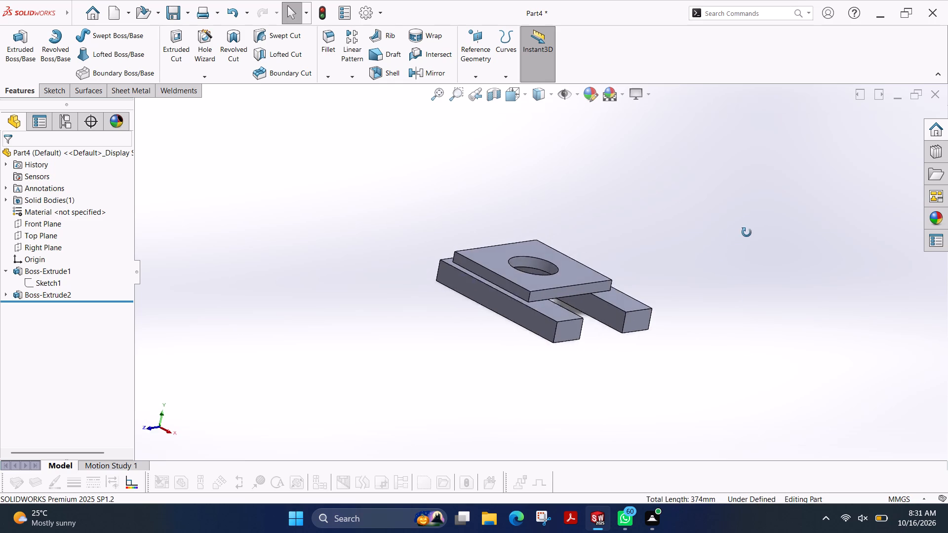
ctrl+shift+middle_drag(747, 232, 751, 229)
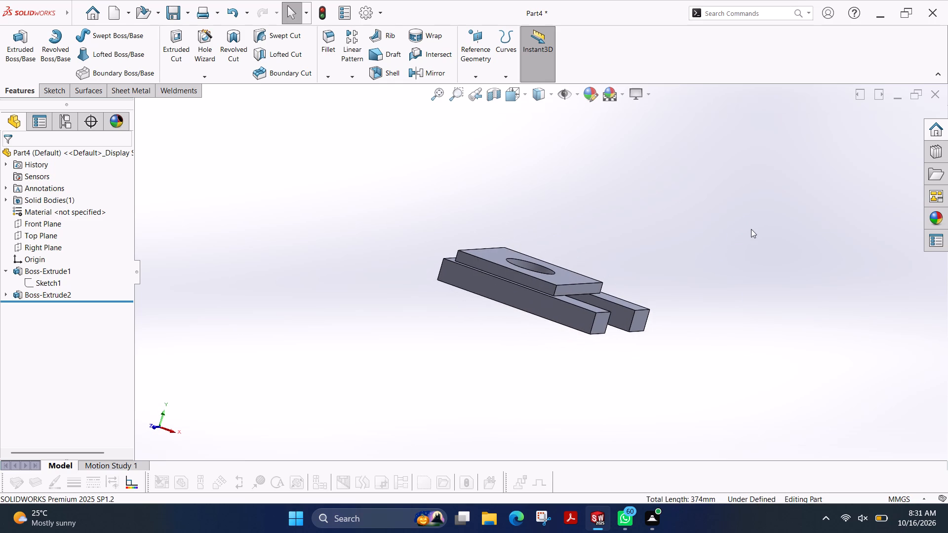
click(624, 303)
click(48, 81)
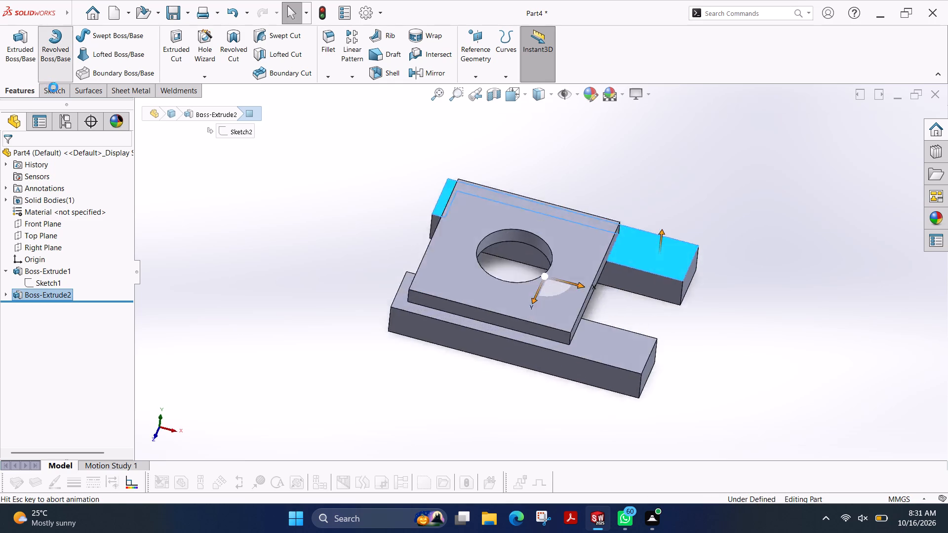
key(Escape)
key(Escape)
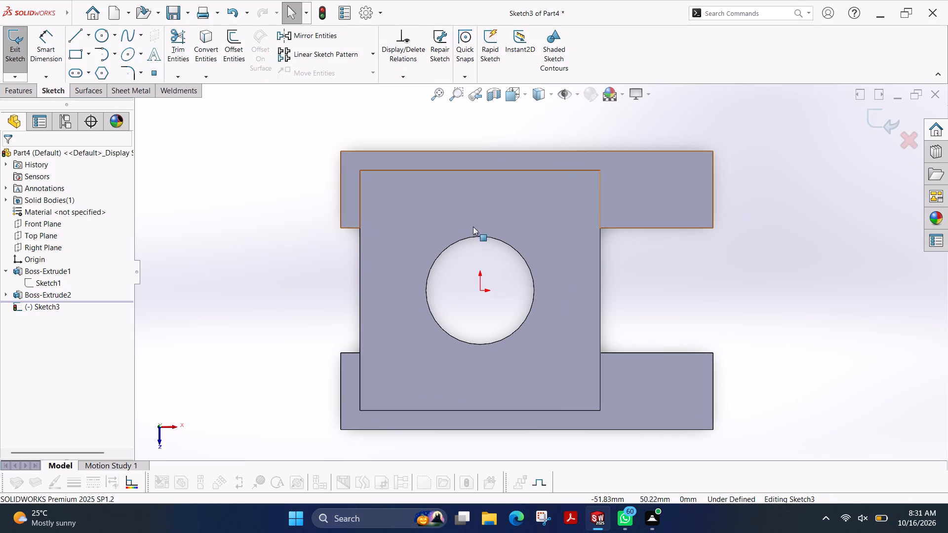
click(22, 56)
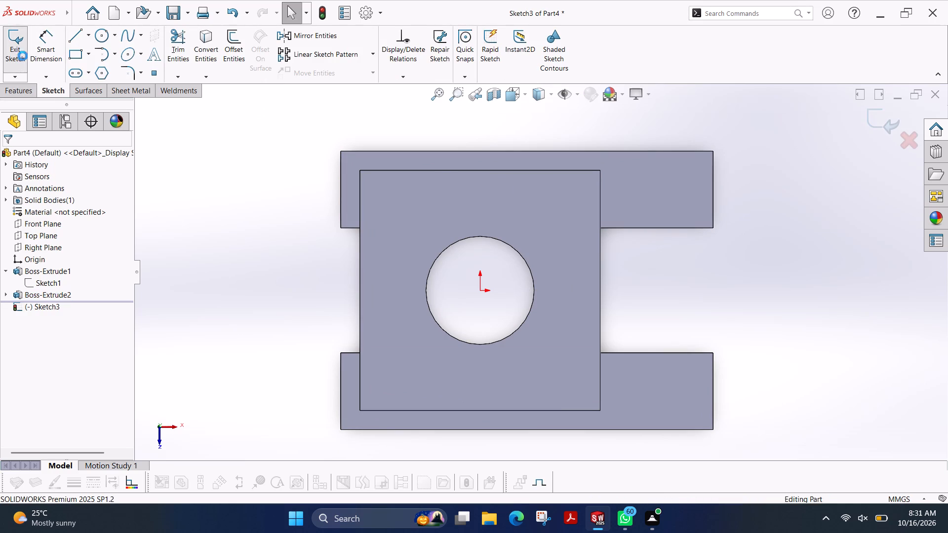
Start a sketch on the bars' plate-side face and draw a rectangle about 19 by 32 mm at the upper bar's long projecting end.
click(649, 203)
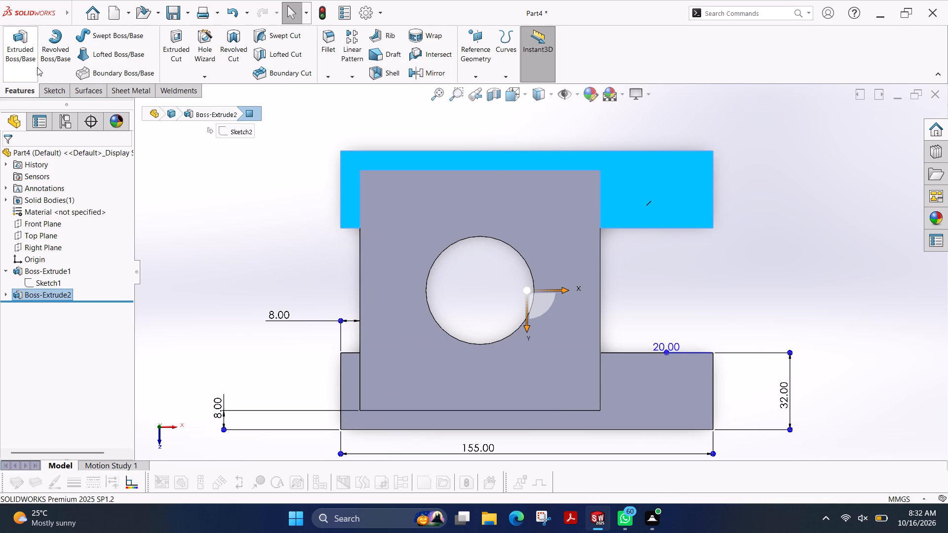
click(57, 91)
click(23, 52)
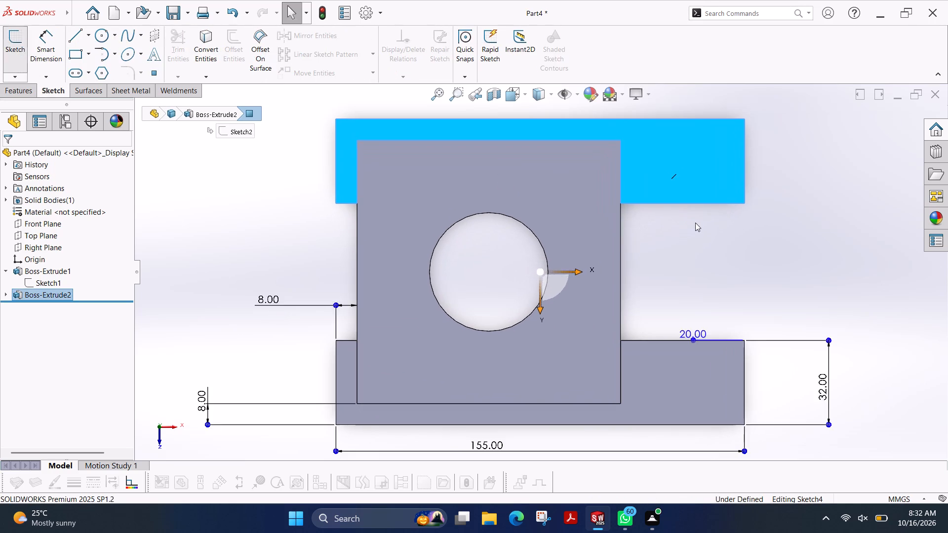
key(Escape)
scroll(739, 190, up, 2)
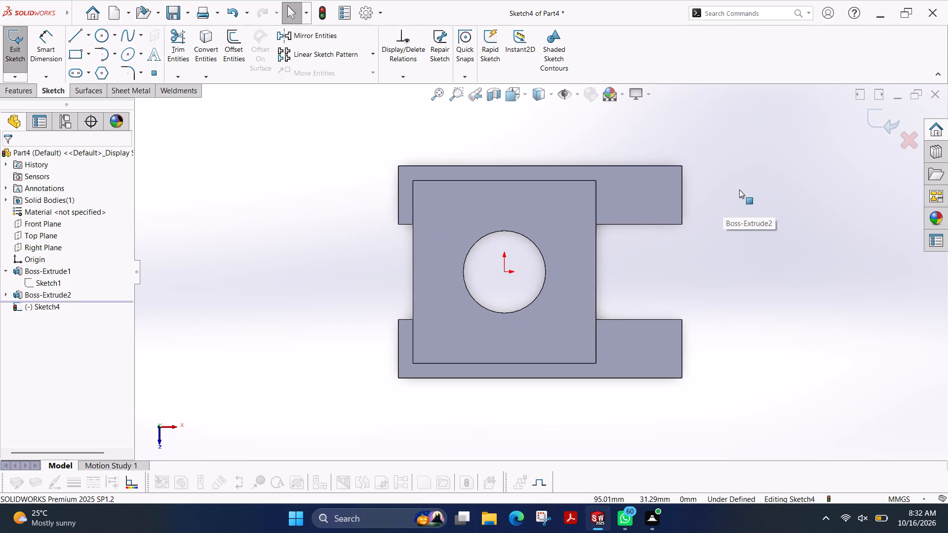
scroll(736, 189, down, 2)
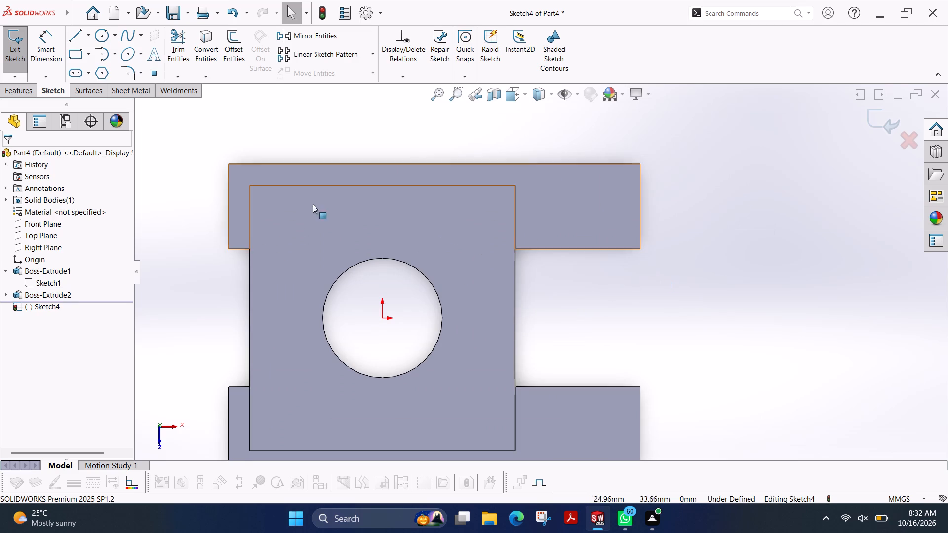
click(74, 57)
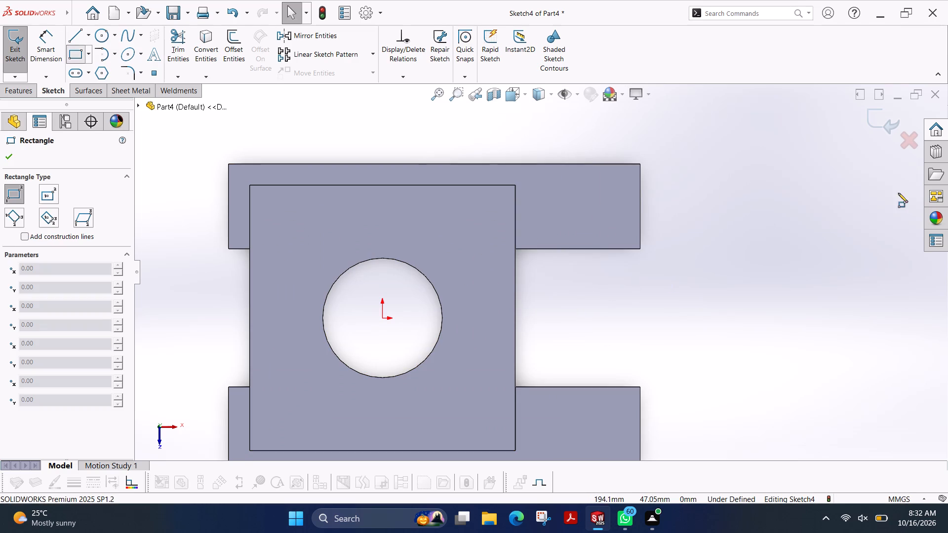
click(640, 164)
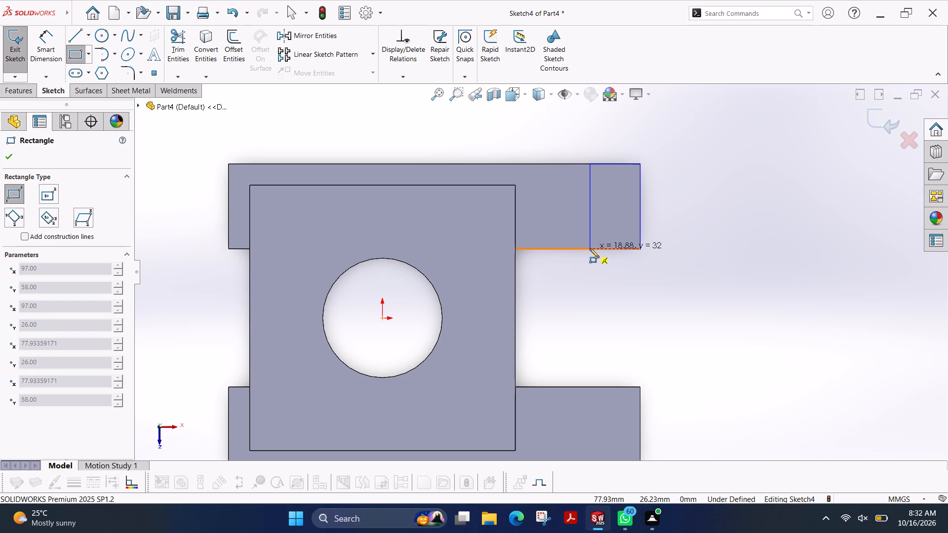
click(590, 248)
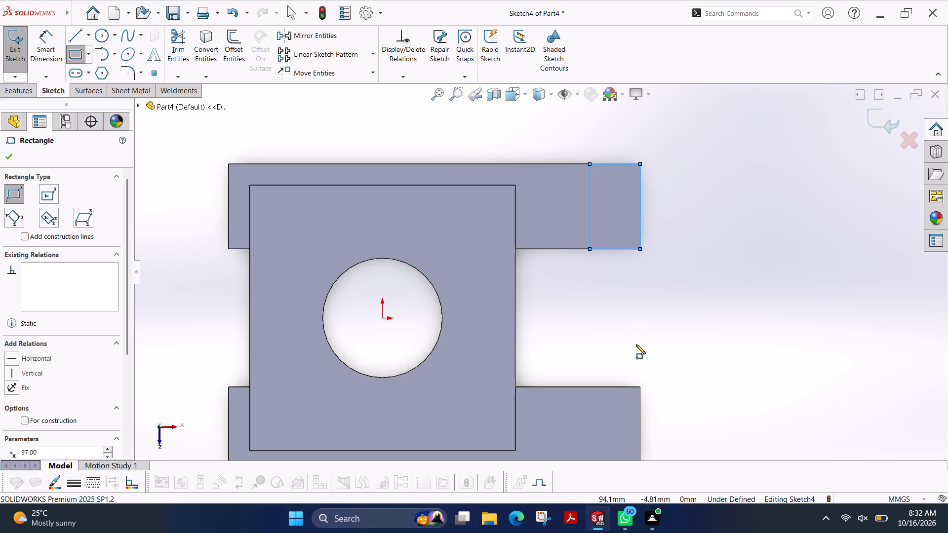
Sketch a matching rectangle about 19 by 32 mm across the full width of the lower bar's long projecting end.
click(640, 389)
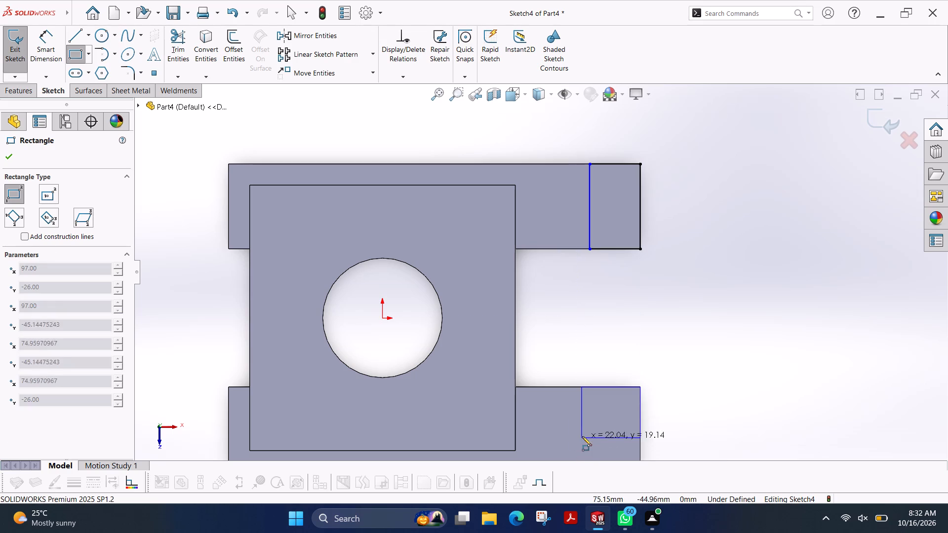
scroll(582, 436, up, 3)
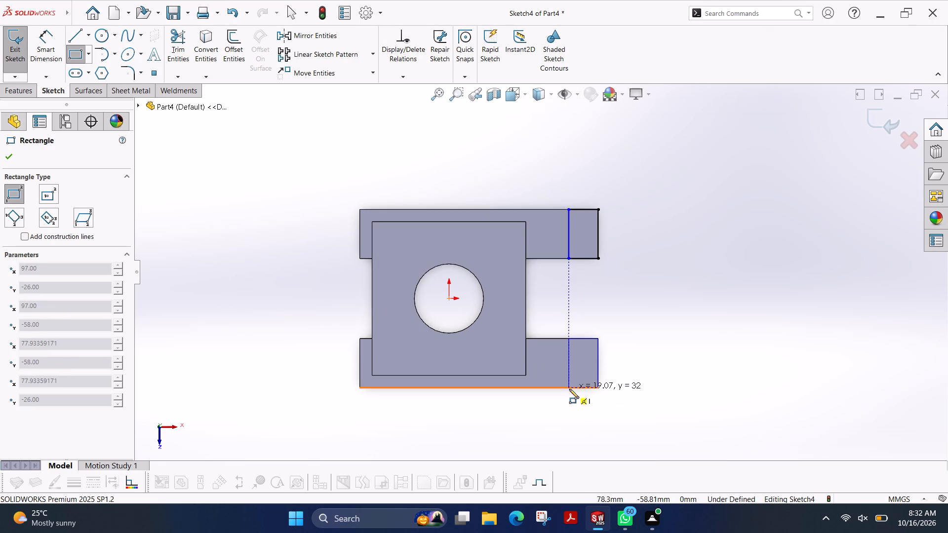
click(569, 389)
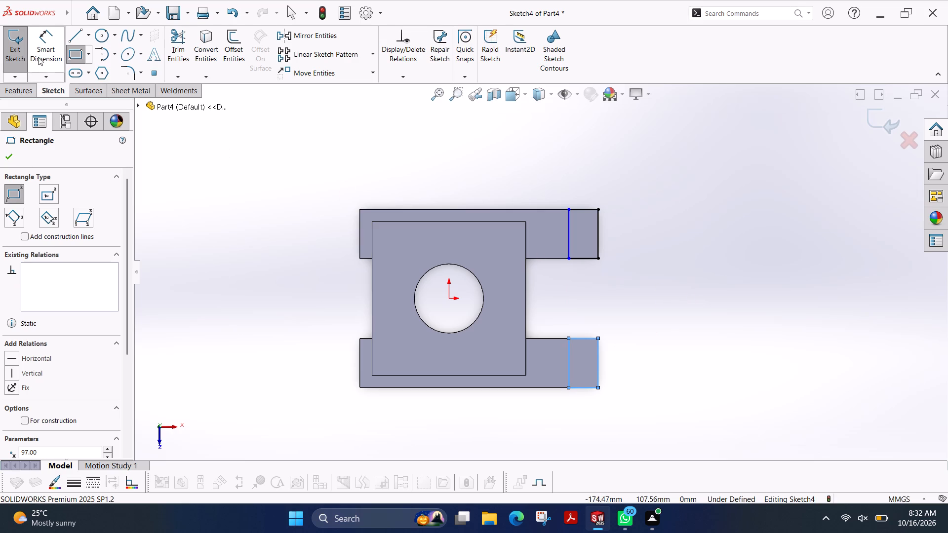
click(7, 160)
Dimension the lengths of both end rectangles along the bars to 20 mm each.
click(41, 45)
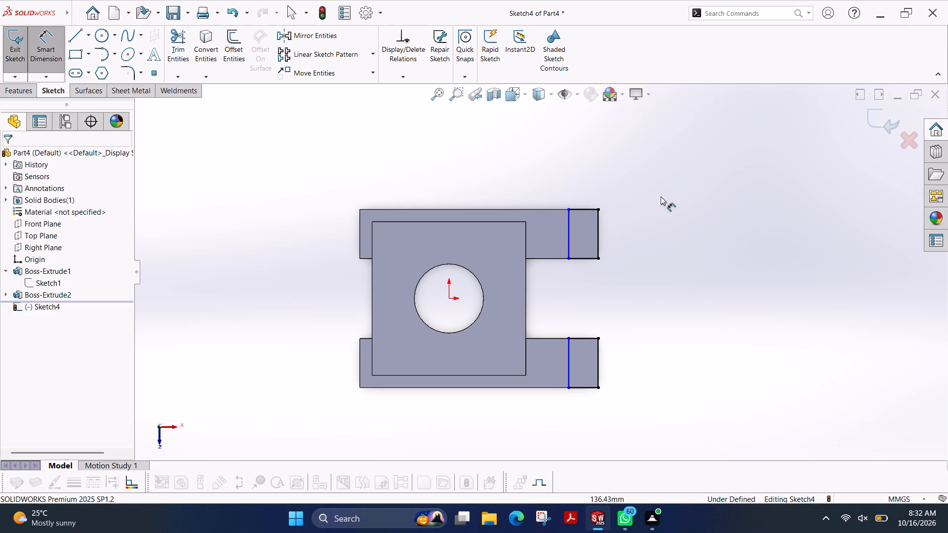
click(580, 210)
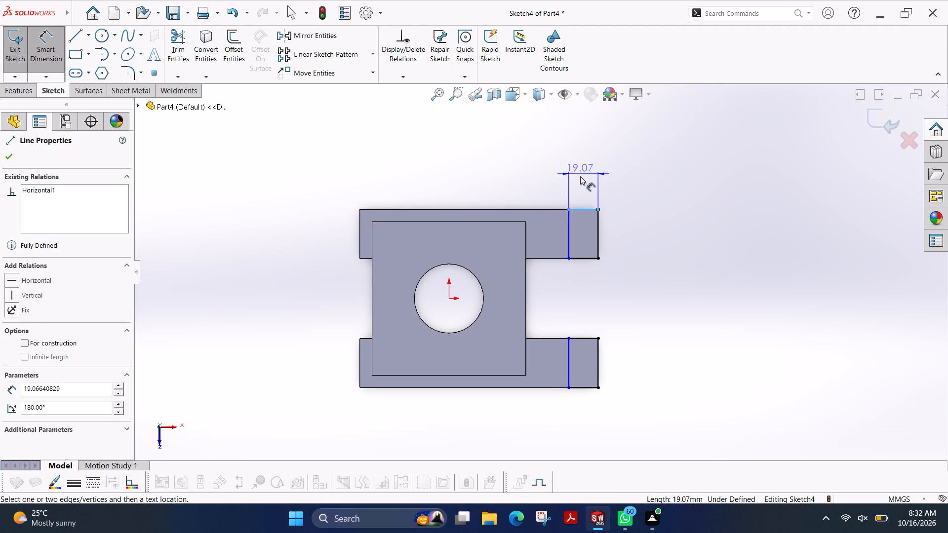
click(580, 176)
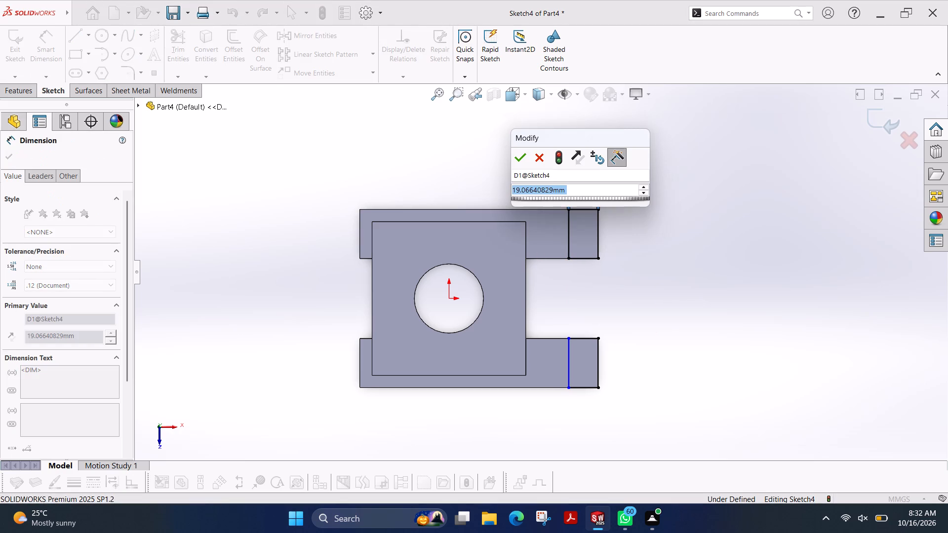
text(20)
key(Return)
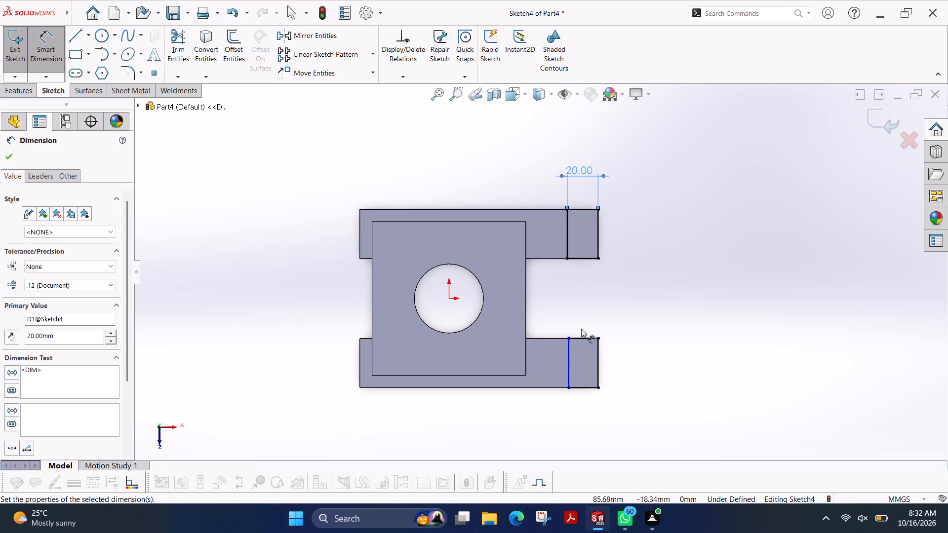
click(580, 338)
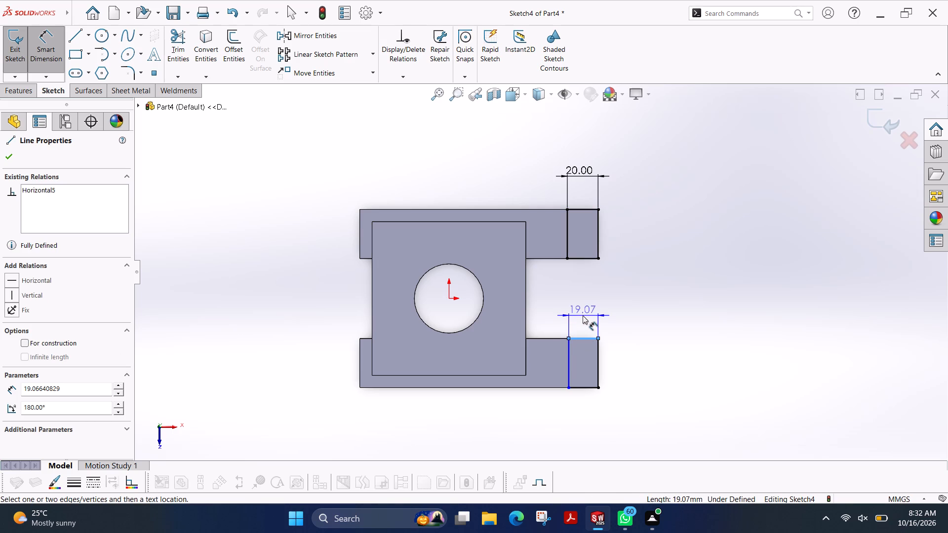
click(583, 315)
text(20)
key(Return)
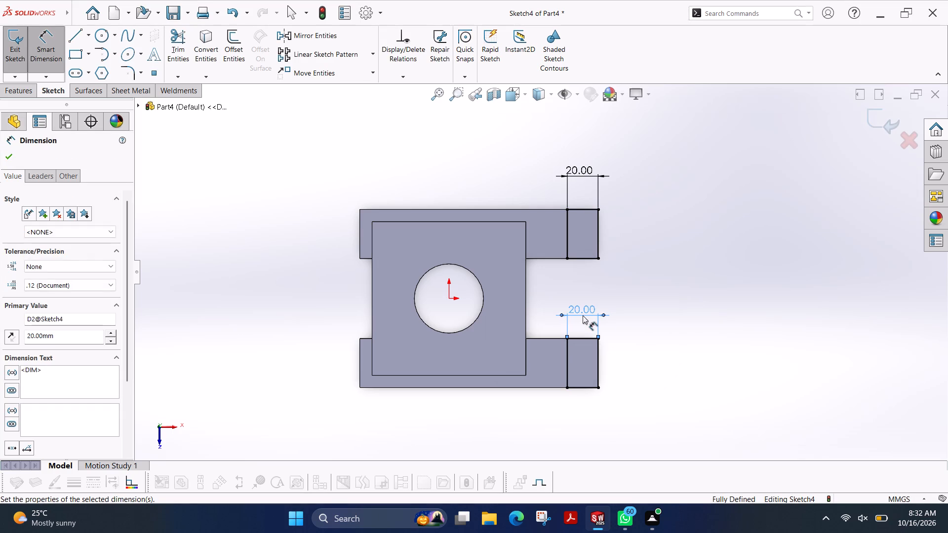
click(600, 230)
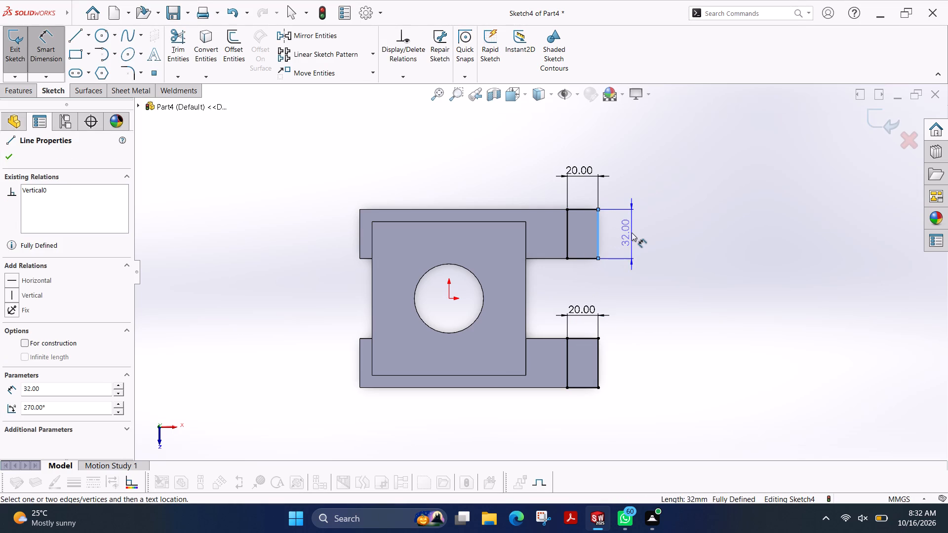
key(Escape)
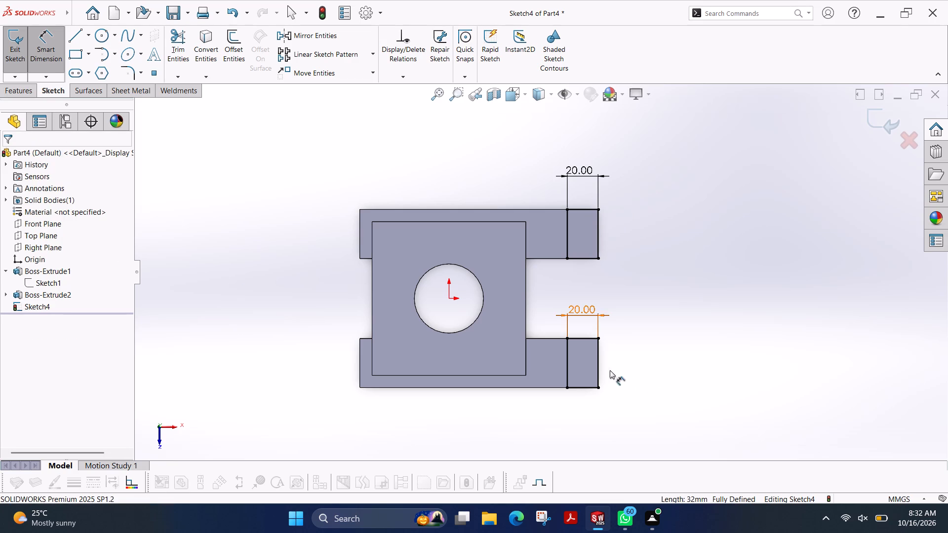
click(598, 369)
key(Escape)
Extrude both end rectangles 10 mm toward the plate side as a blind boss, merged with the existing body.
click(23, 91)
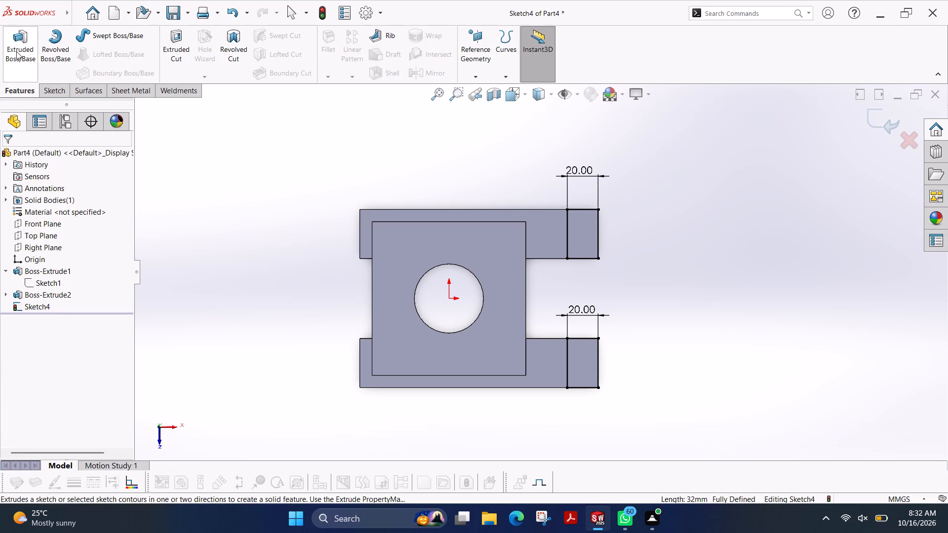
click(16, 51)
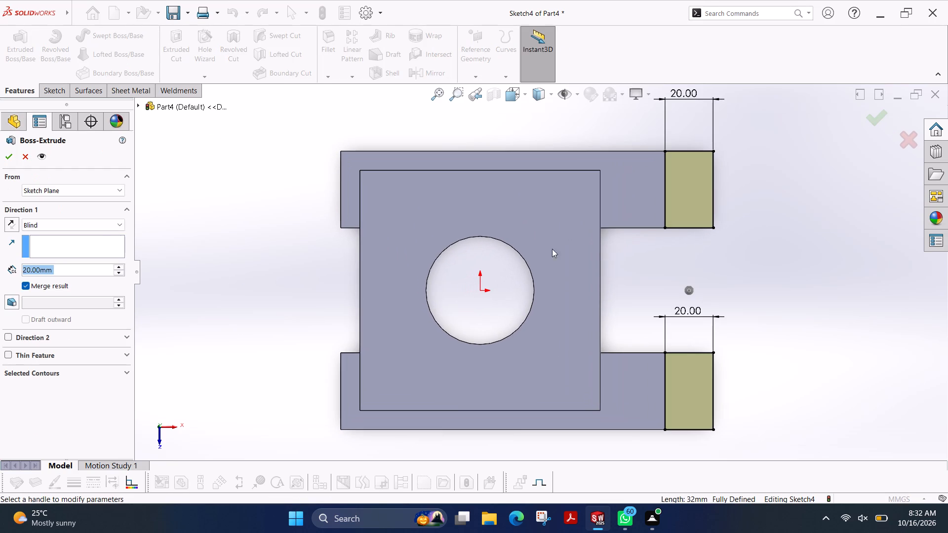
click(119, 275)
click(9, 157)
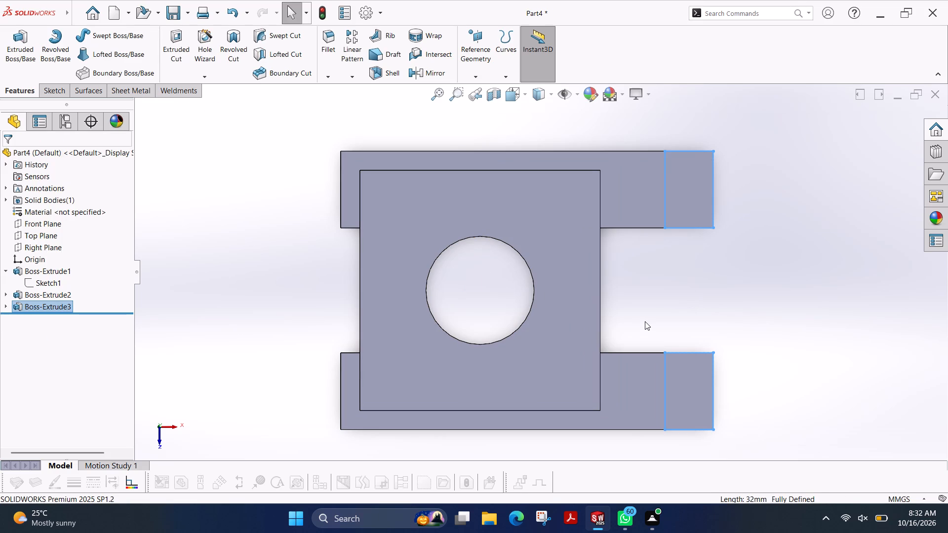
Examine the part in 3D from several angles, checking the plate, the hole and the raised blocks on the bar ends.
ctrl+shift+middle_drag(645, 321, 638, 186)
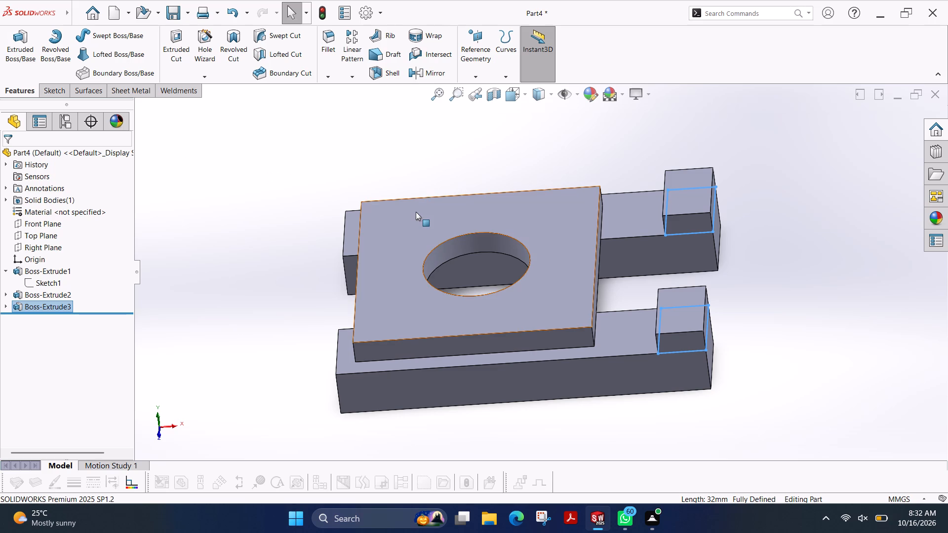
key(Escape)
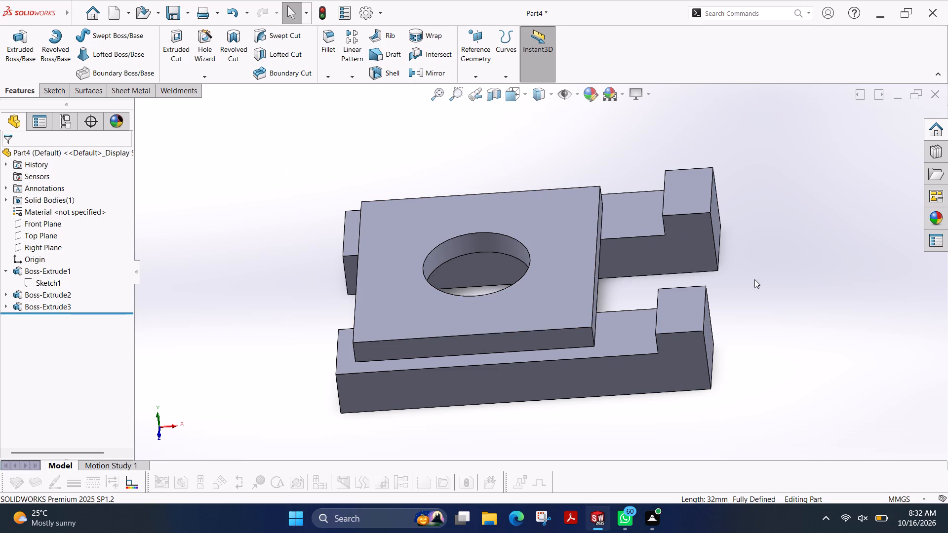
ctrl+shift+middle_drag(754, 279, 735, 273)
ctrl+shift+middle_click(734, 273)
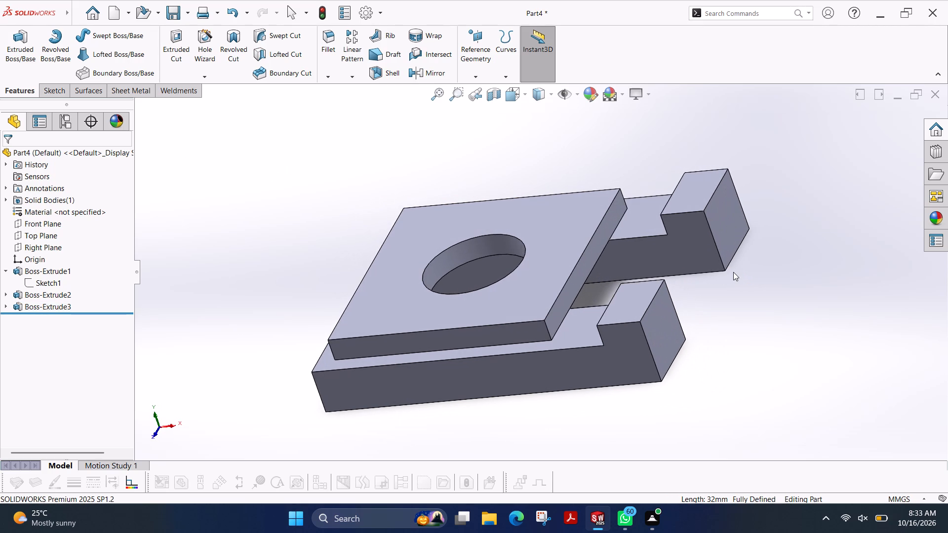
scroll(733, 272, up, 1)
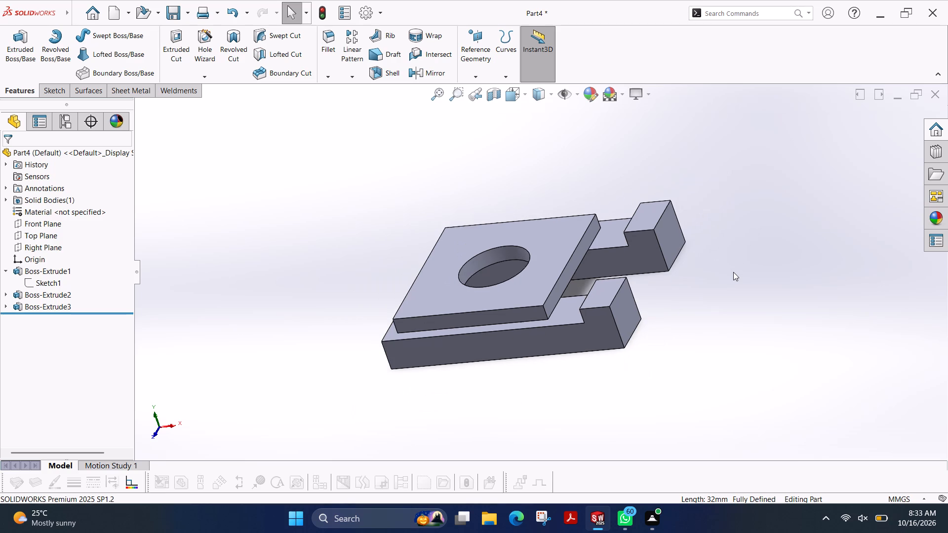
scroll(733, 272, up, 1)
ctrl+shift+middle_drag(733, 272, 729, 287)
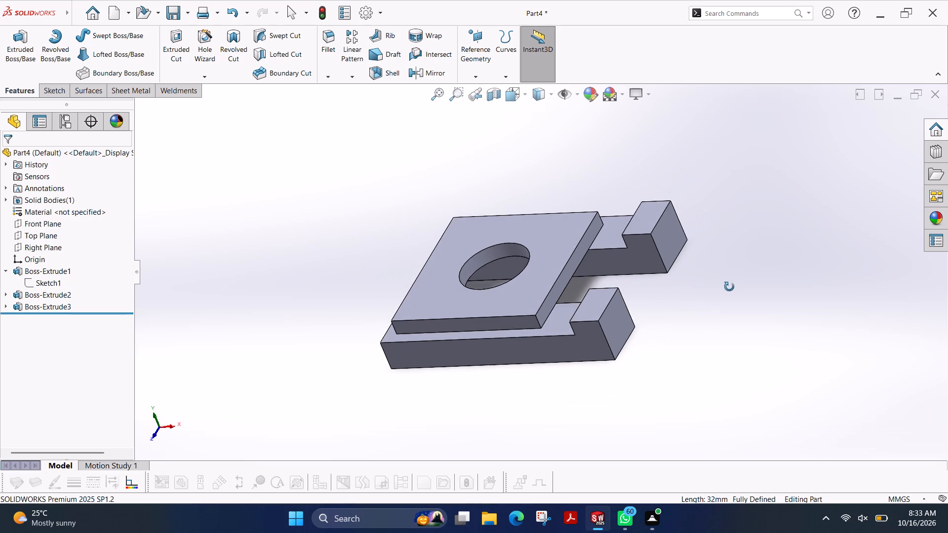
ctrl+shift+middle_drag(729, 287, 733, 294)
ctrl+shift+middle_click(733, 294)
ctrl+shift+middle_drag(733, 298, 729, 320)
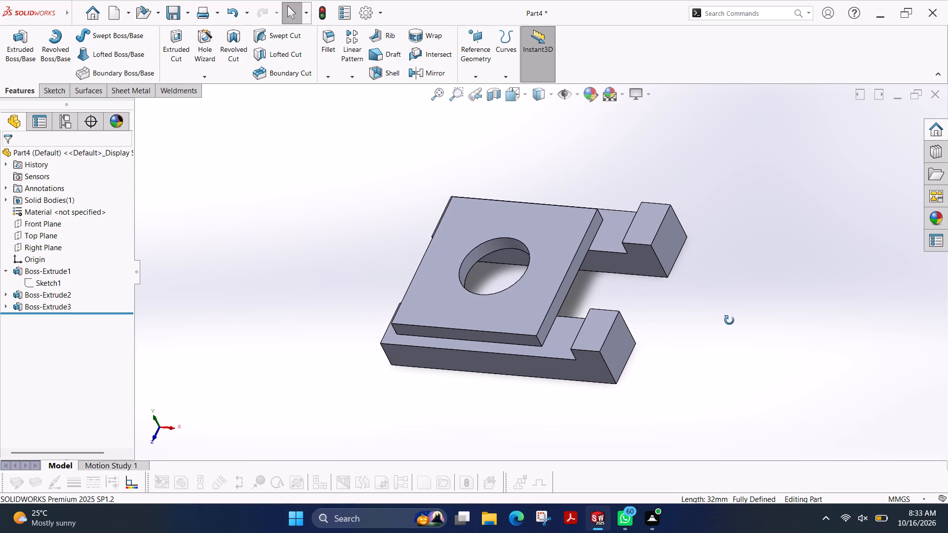
ctrl+shift+middle_drag(729, 320, 727, 320)
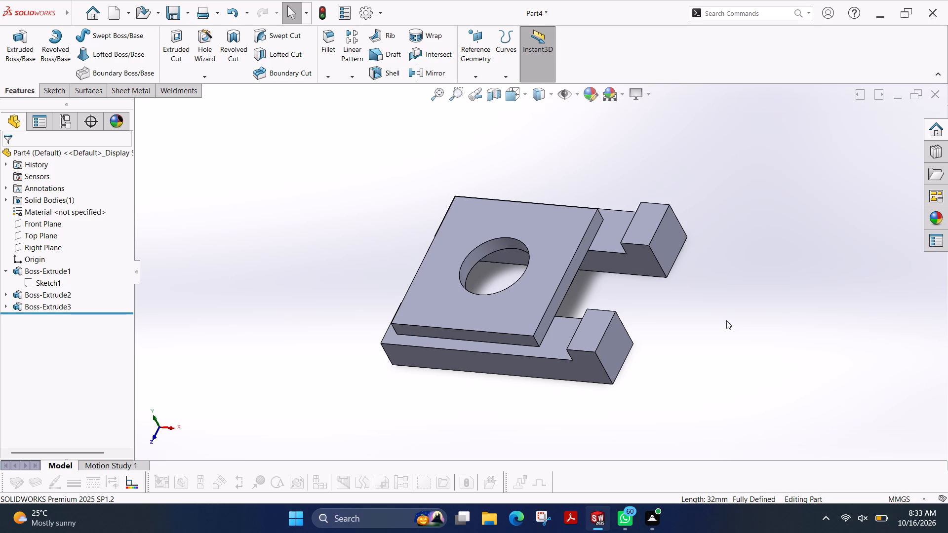
ctrl+shift+middle_drag(726, 320, 722, 320)
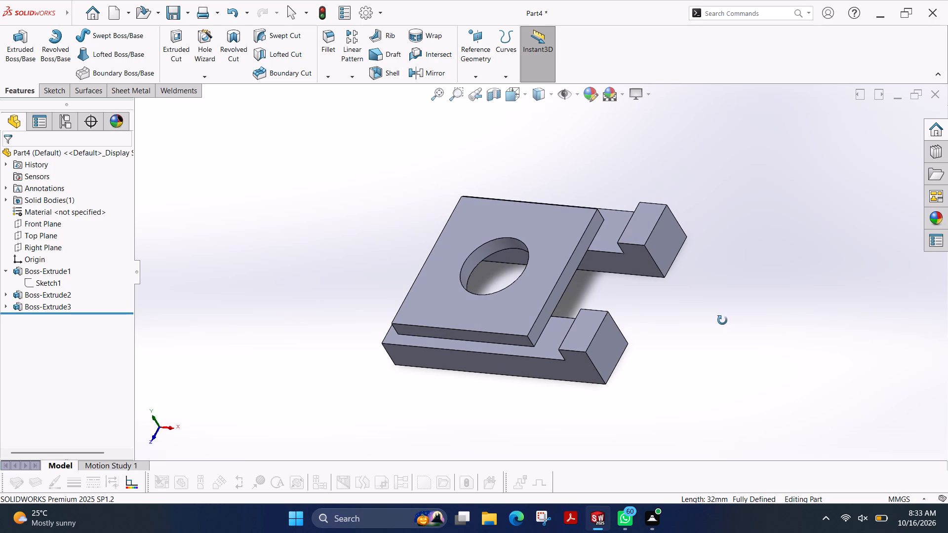
ctrl+shift+middle_drag(722, 320, 721, 320)
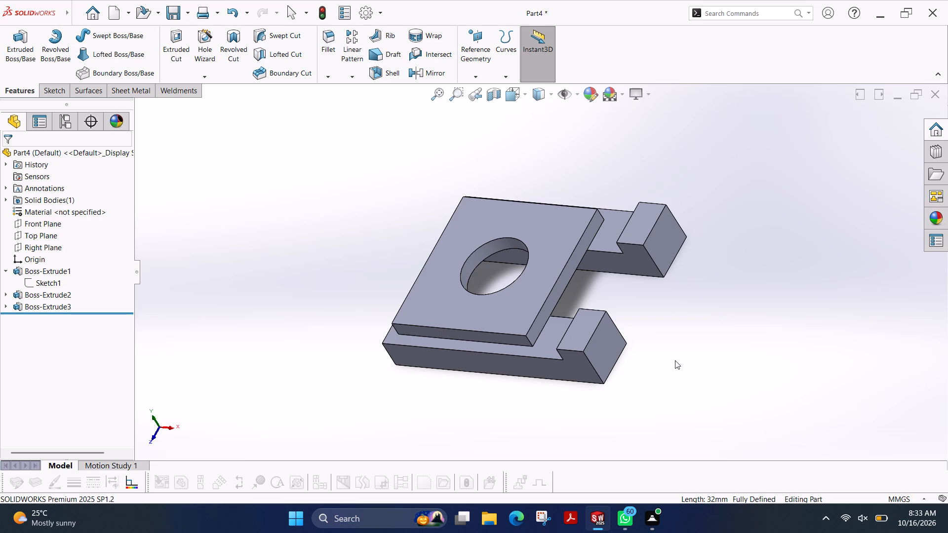
ctrl+shift+middle_drag(675, 360, 674, 351)
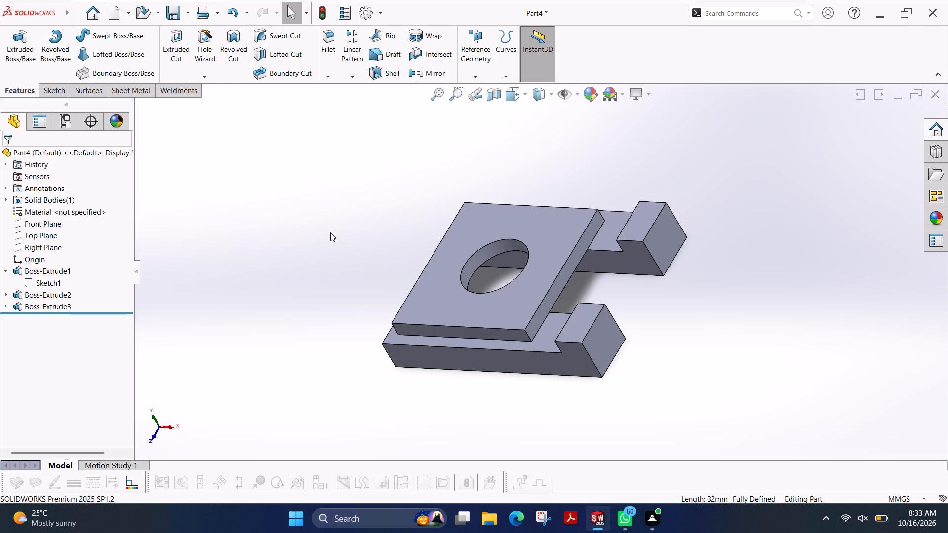
Save the part as fujiPart37 in the solidworks folder, following the numbering of the existing files.
key(ctrl+s)
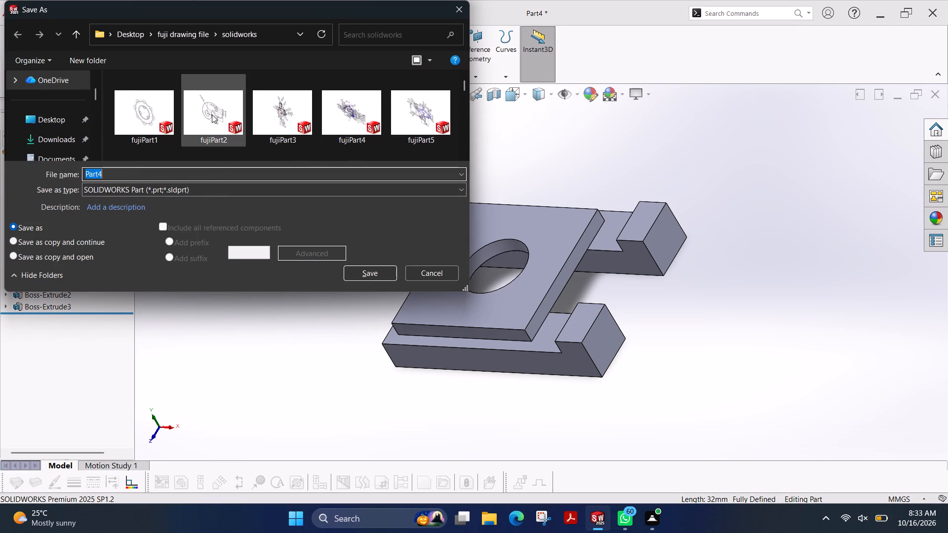
scroll(276, 125, down, 2)
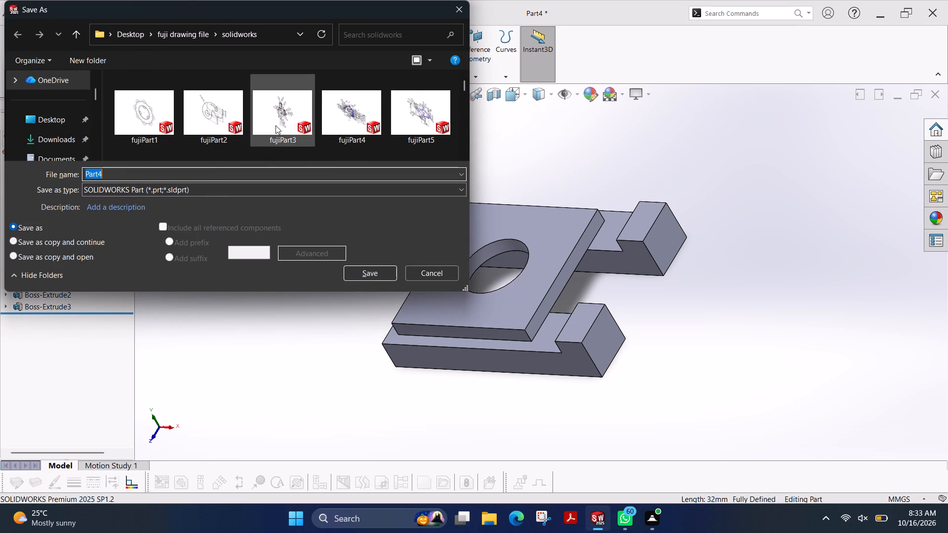
scroll(276, 125, down, 19)
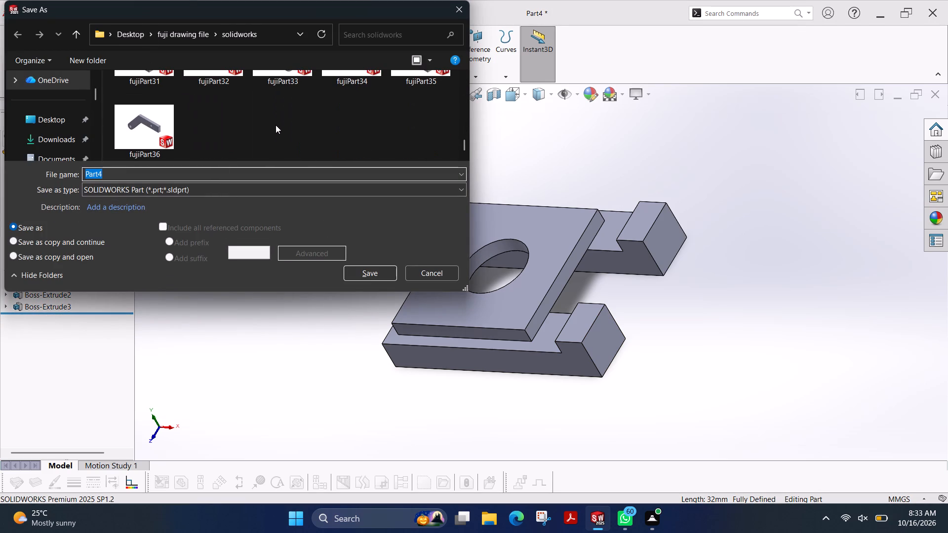
key(Right)
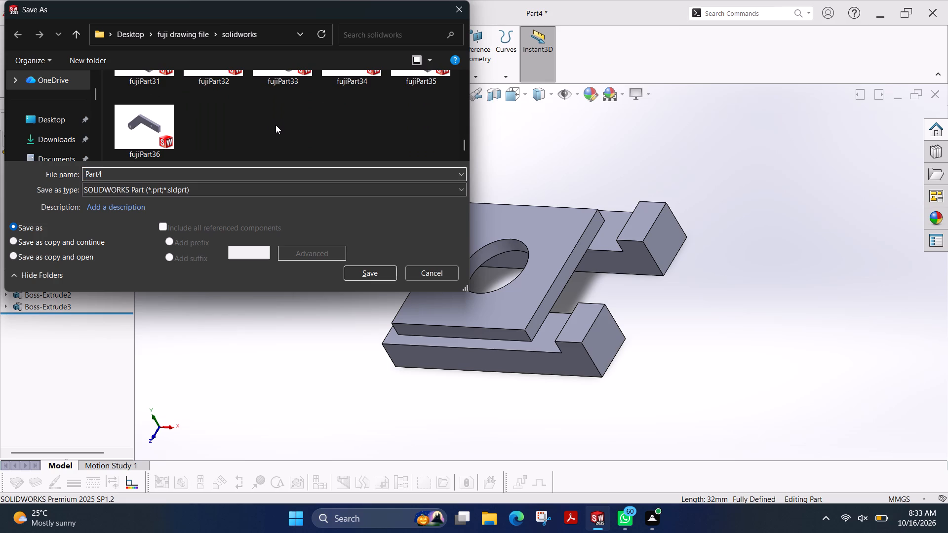
key(BackSpace)
text(37)
key(Left)
key(Left)
key(Left)
key(Left)
key(Left)
key(Left)
key(Left)
key(Left)
key(Left)
key(Left)
key(Left)
text(fuji)
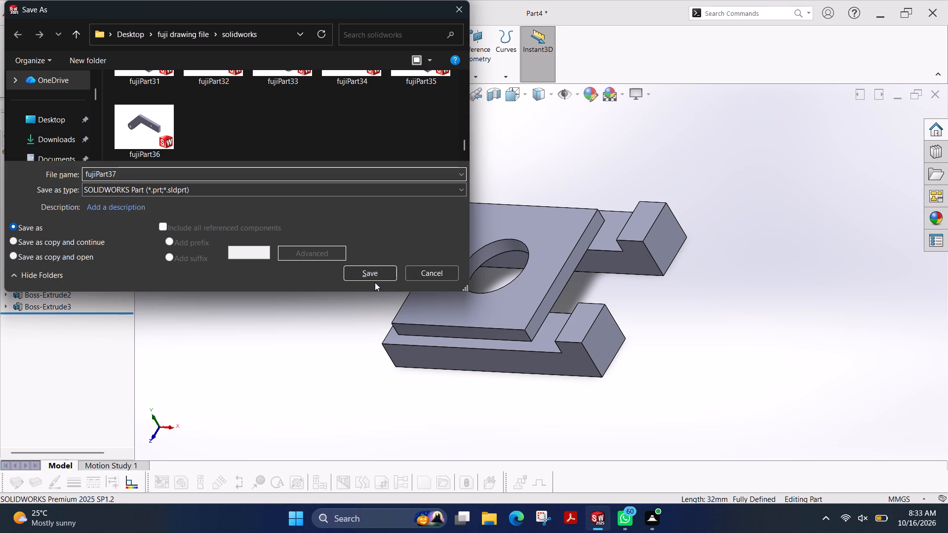
click(376, 274)
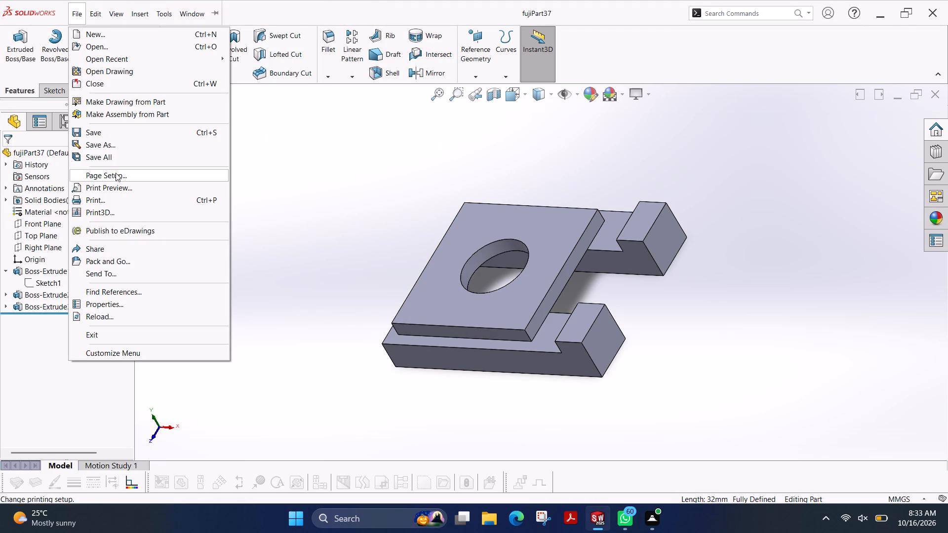
Make a drawing from the part on an A4 (ISO) sheet with the sheet format displayed.
click(117, 104)
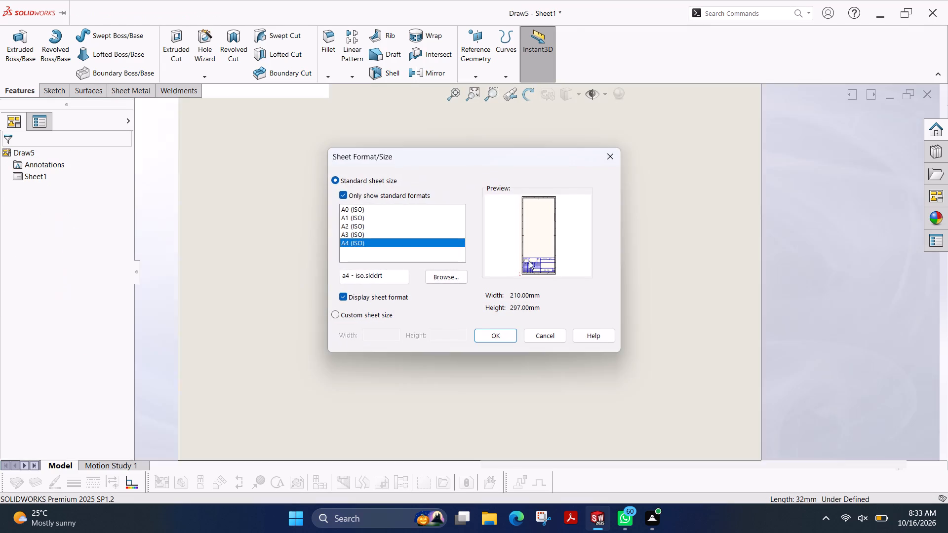
click(495, 334)
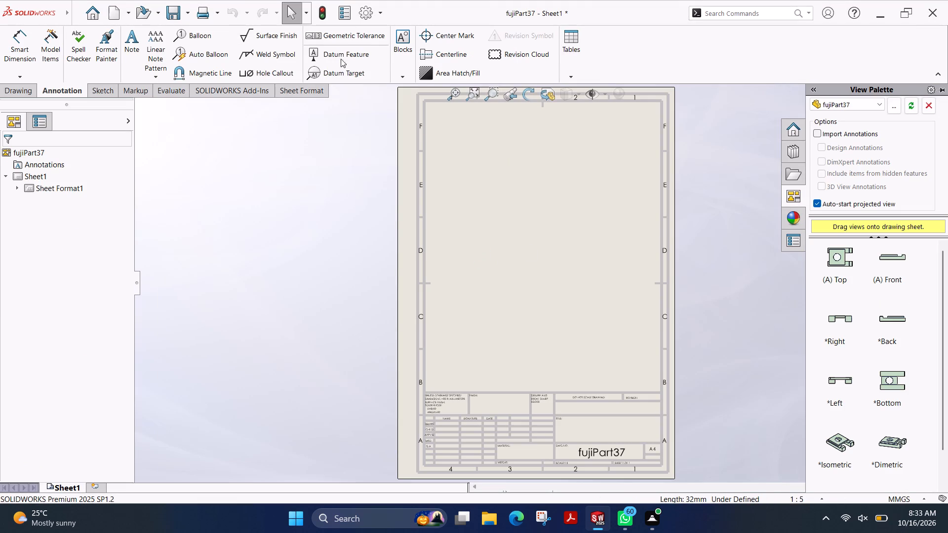
Place the part's top view in the upper left of the sheet and project the front view below it.
drag(841, 255, 592, 174)
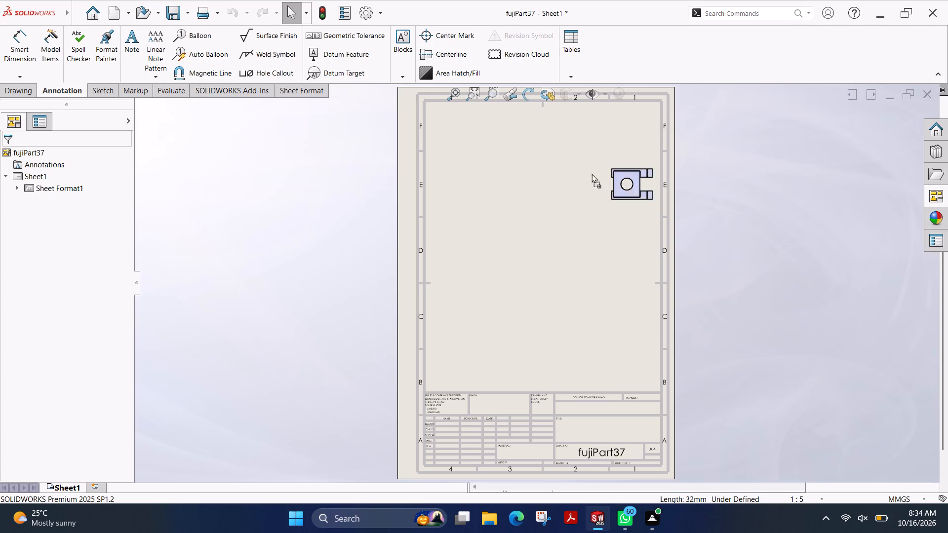
drag(592, 174, 483, 157)
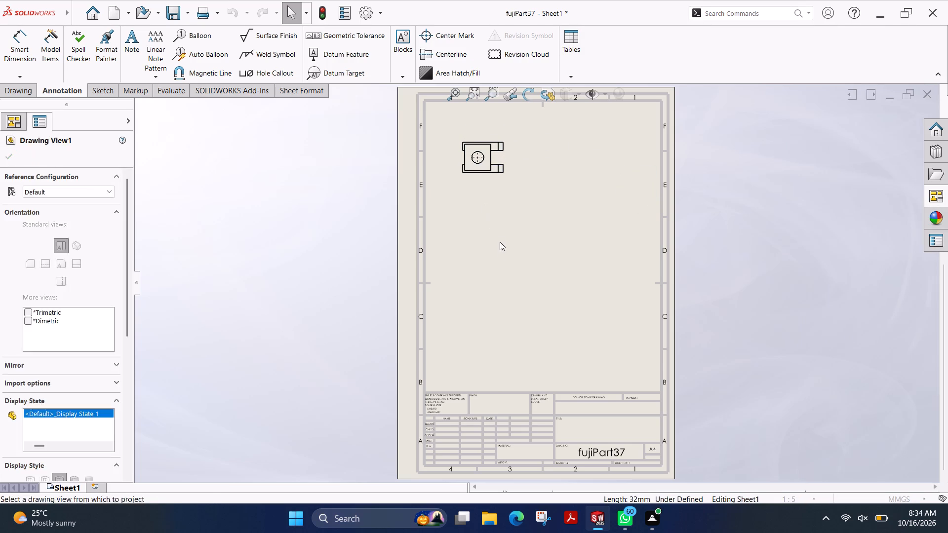
click(492, 284)
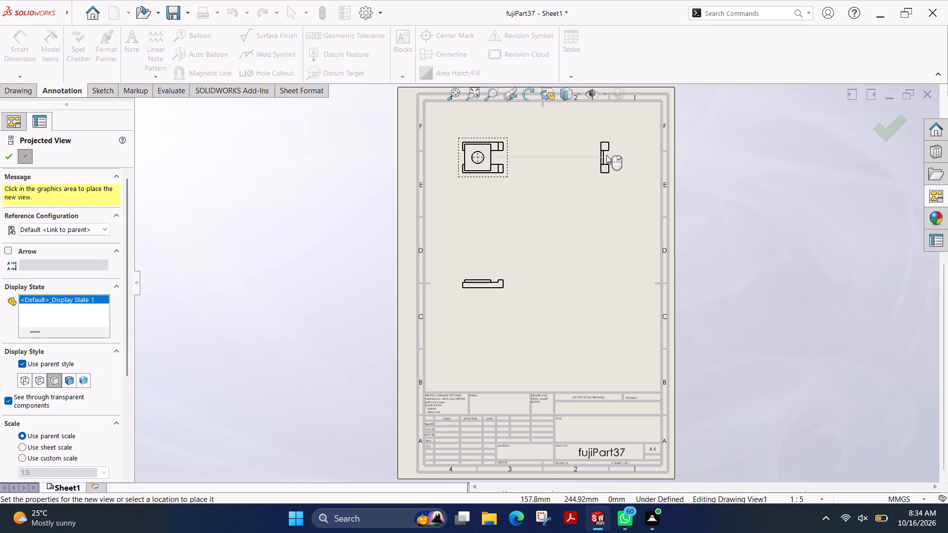
key(Escape)
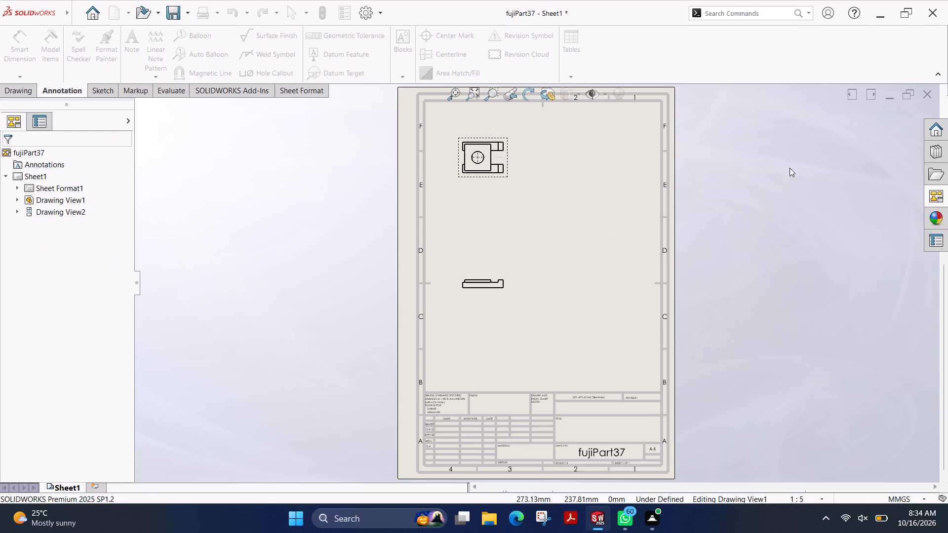
Place the part's right view on the sheet, beside the front view and aligned with it.
click(933, 191)
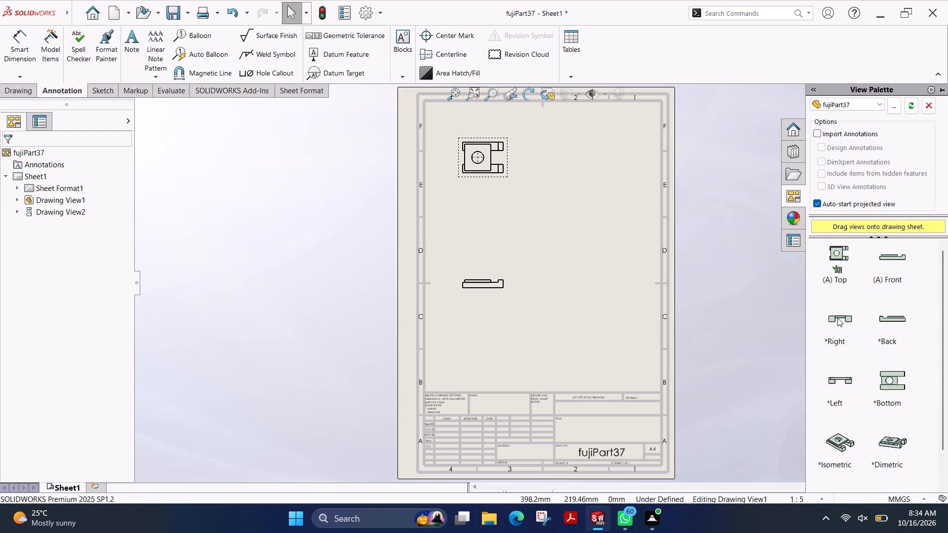
drag(837, 318, 610, 288)
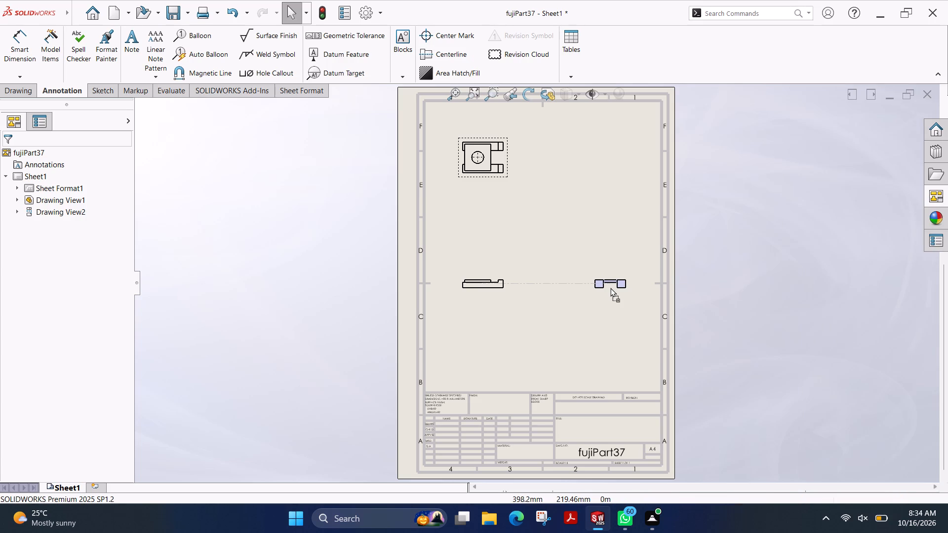
Project an isometric view from the right view and move it to the sheet's upper right, beside the top view.
click(935, 194)
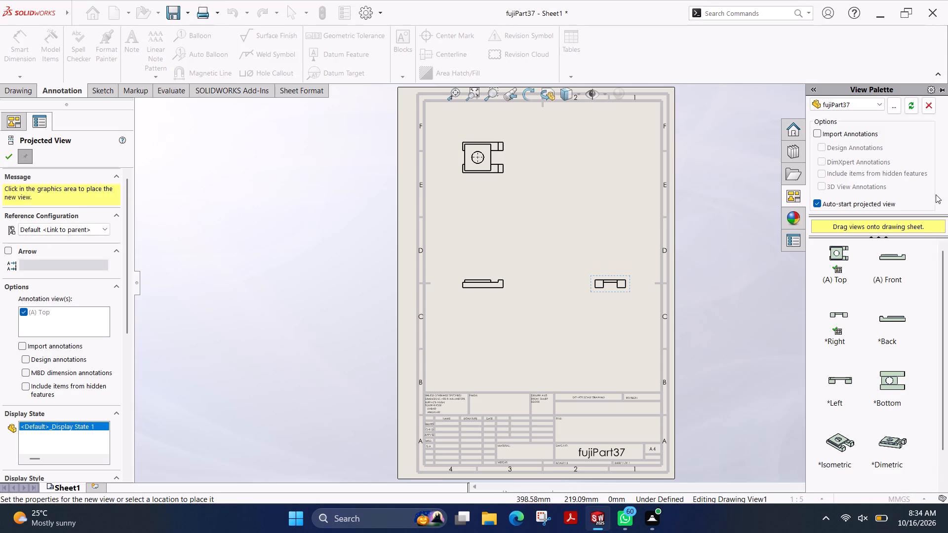
scroll(910, 363, down, 3)
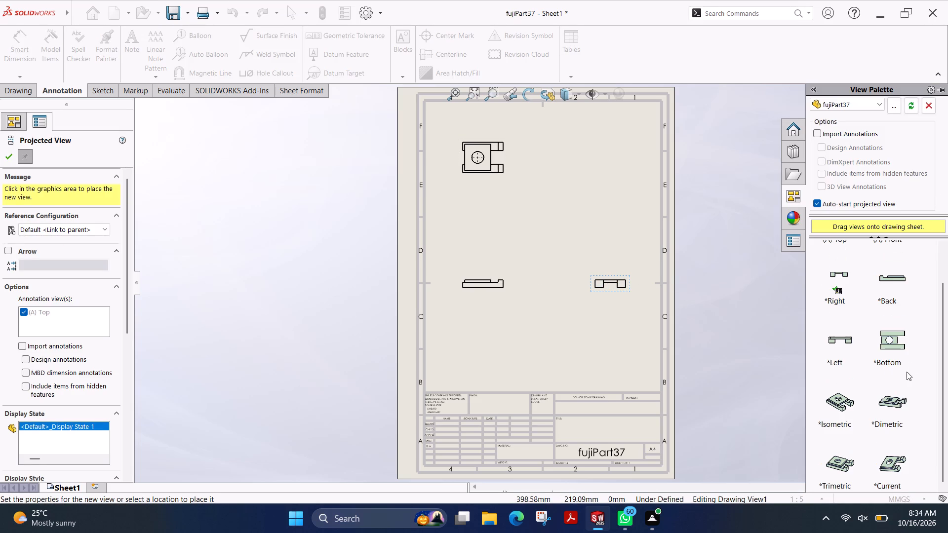
scroll(902, 405, down, 5)
drag(898, 460, 622, 156)
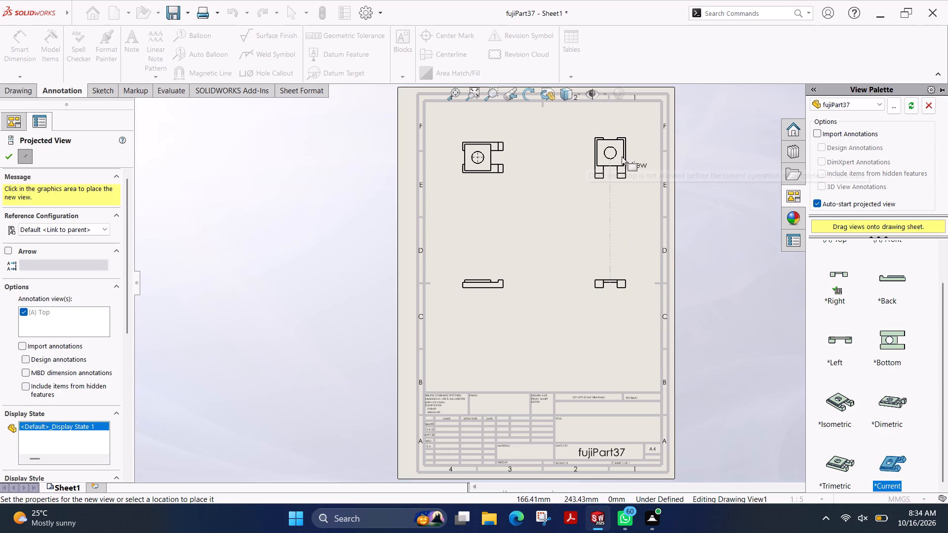
drag(622, 156, 581, 161)
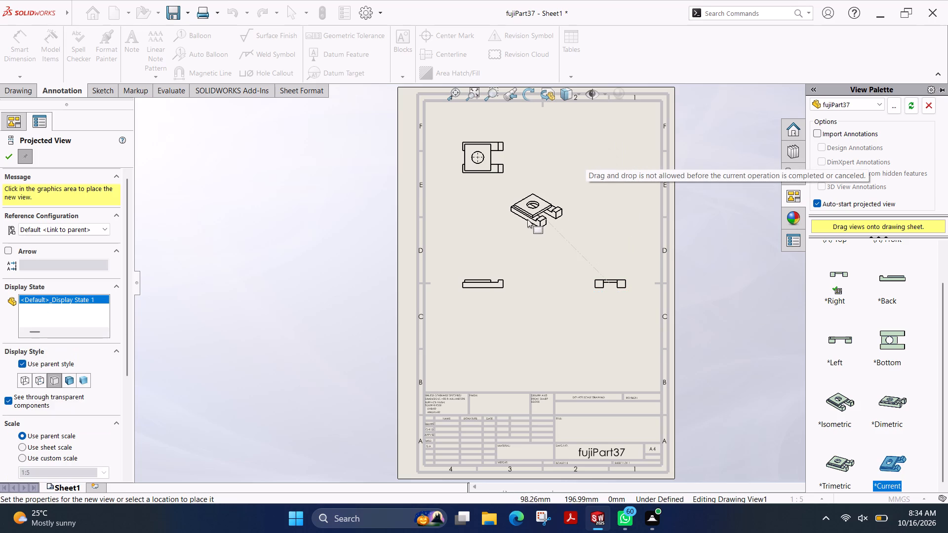
click(527, 219)
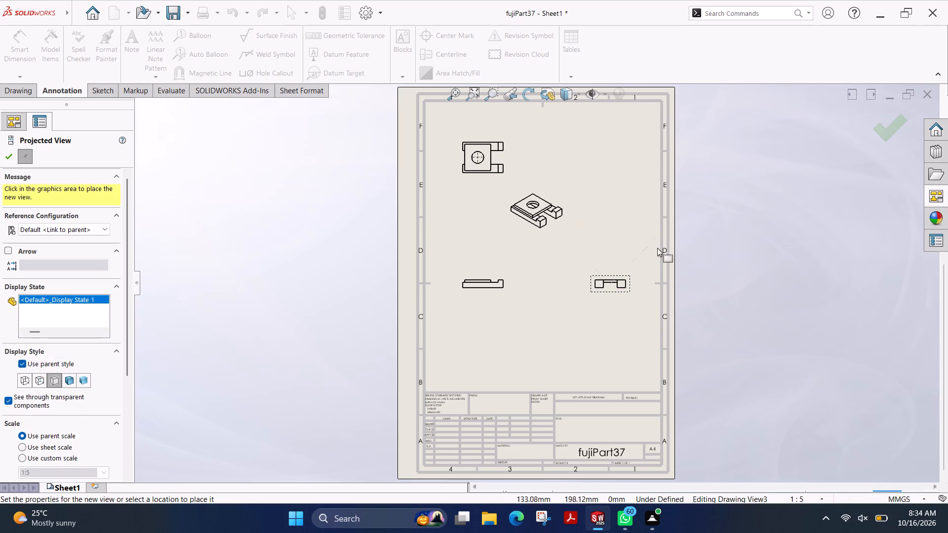
key(Escape)
drag(567, 225, 616, 174)
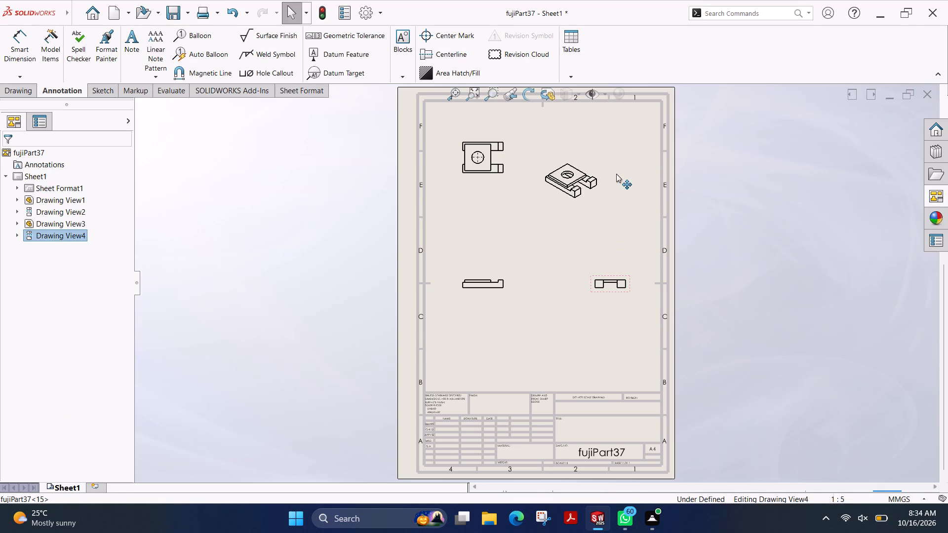
drag(616, 174, 626, 171)
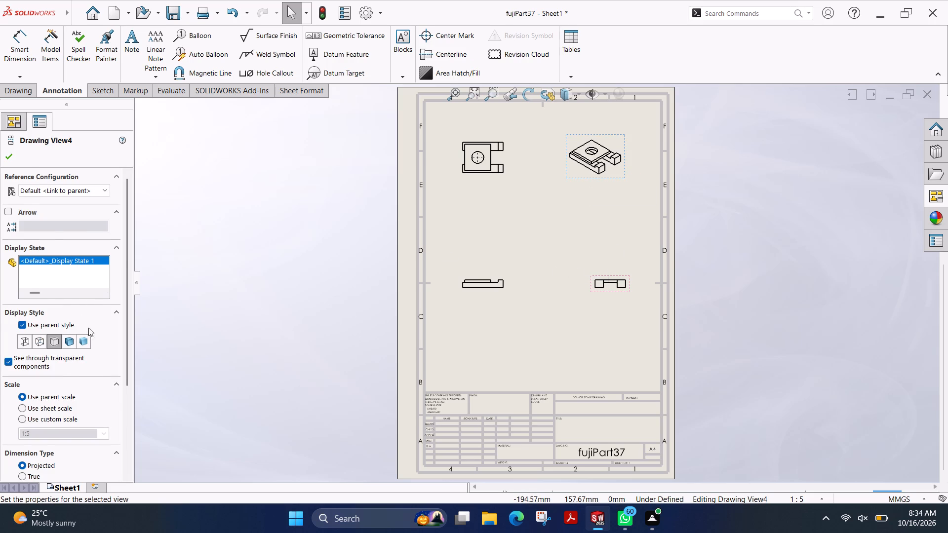
Set the isometric view to a custom scale of 1:2.
scroll(81, 355, down, 5)
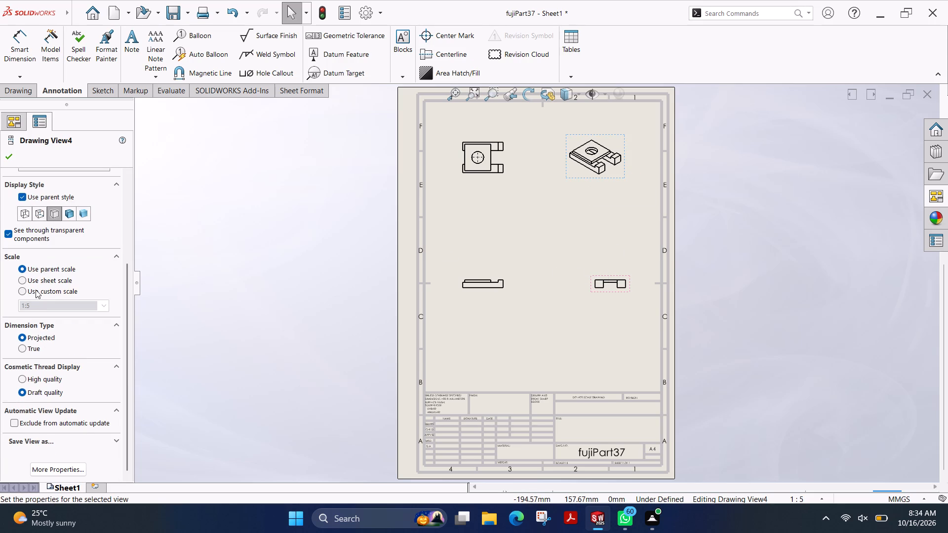
click(36, 290)
click(104, 308)
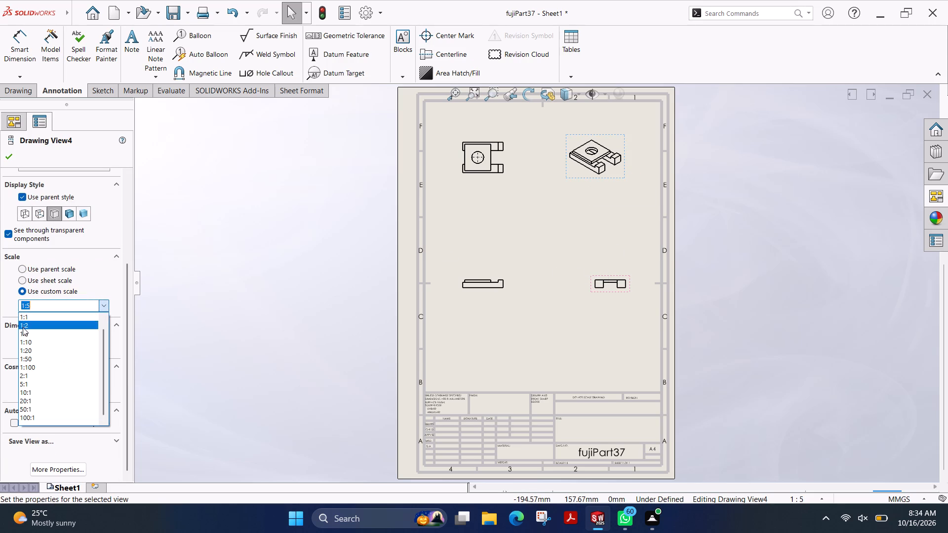
click(24, 327)
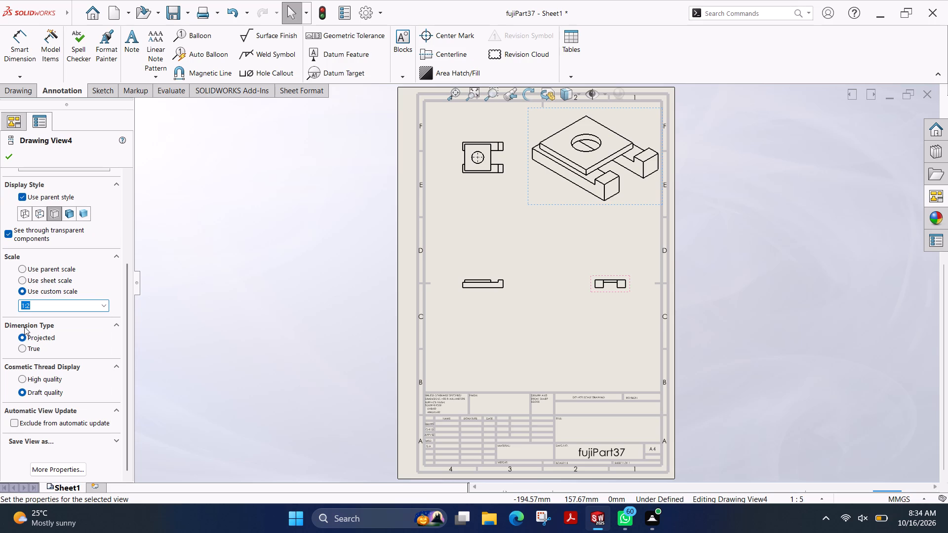
click(102, 305)
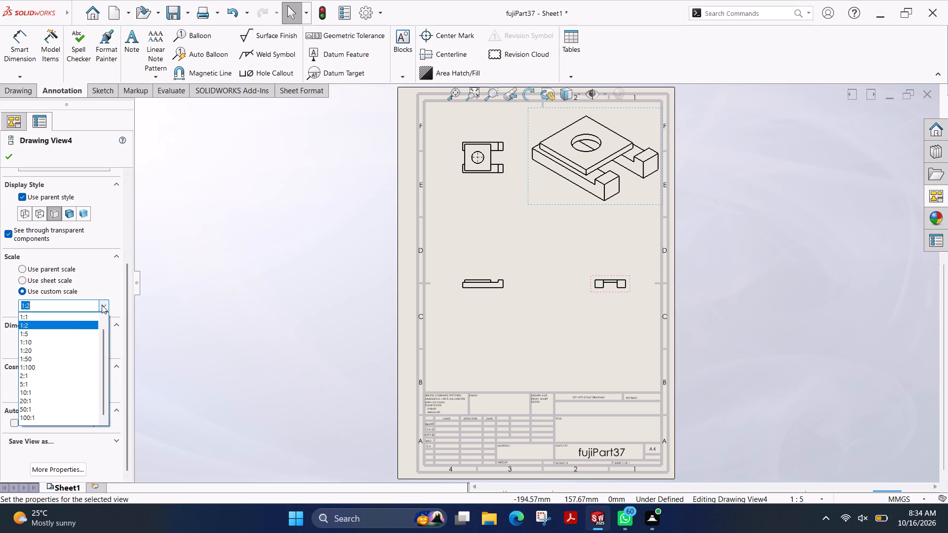
click(49, 327)
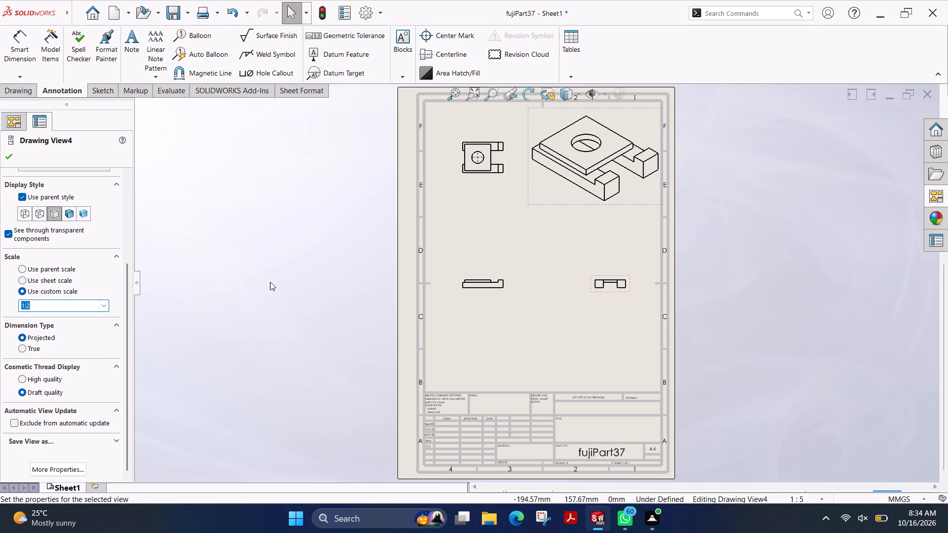
Set the top view to a custom scale of 1:2.
click(506, 137)
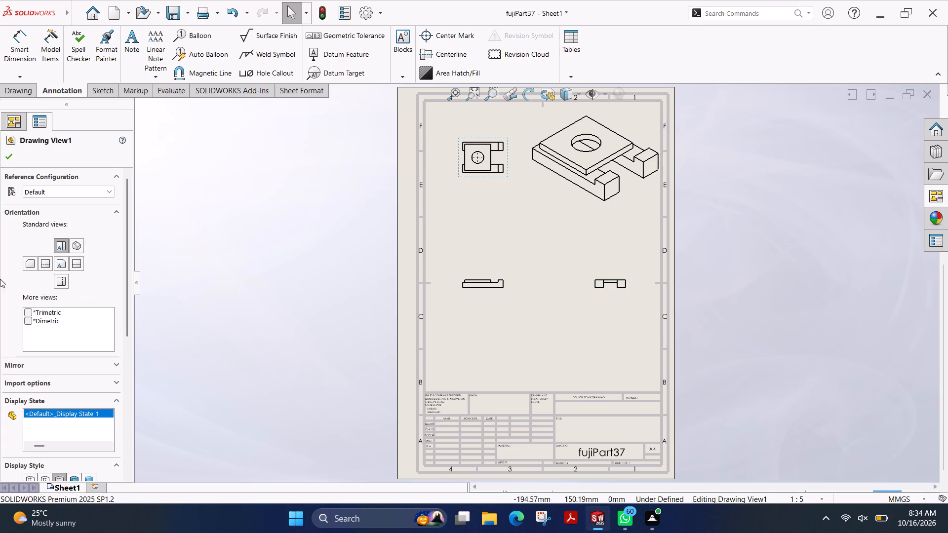
scroll(109, 343, down, 7)
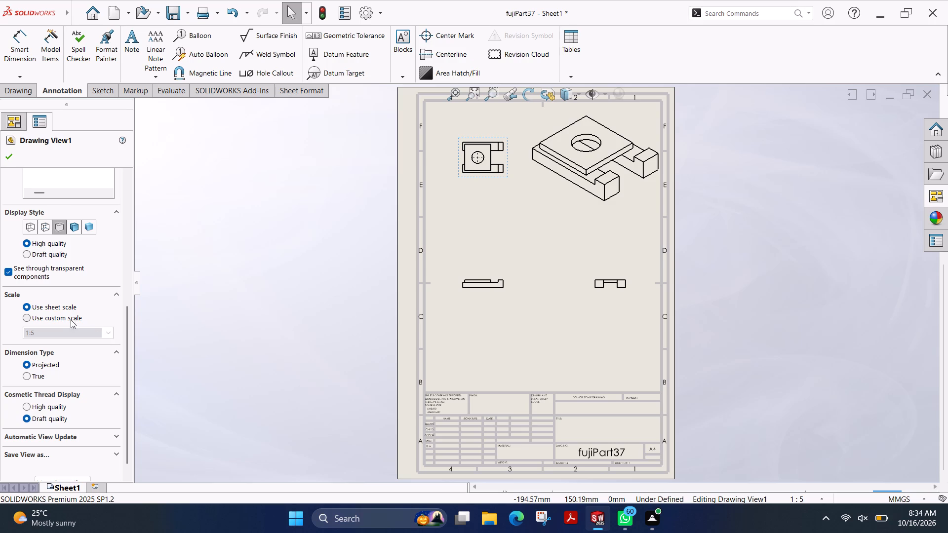
click(71, 320)
click(108, 334)
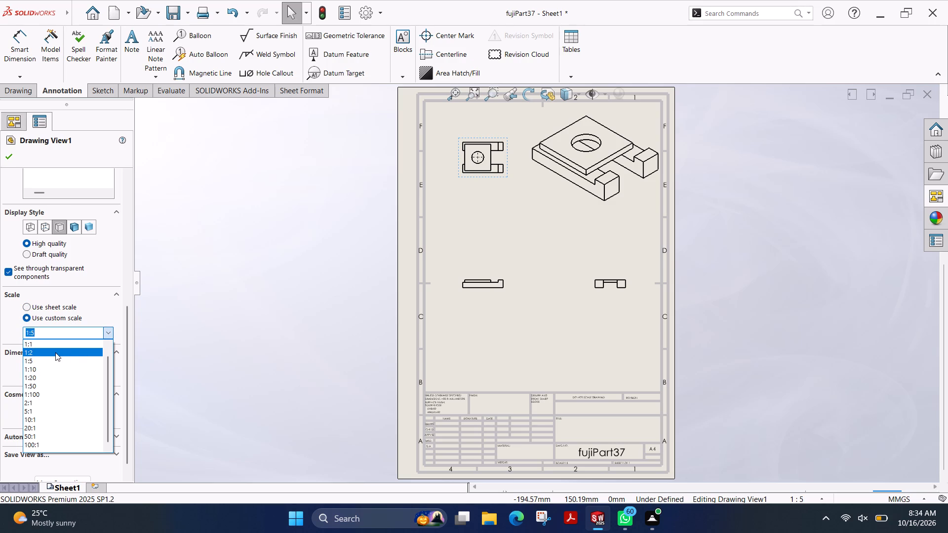
click(49, 351)
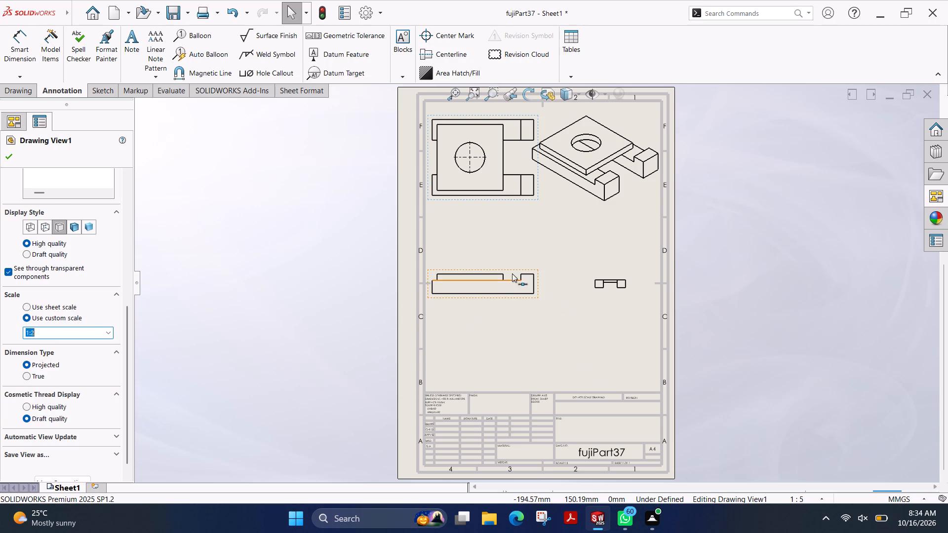
Set the front view to a custom scale of 1:2.
click(542, 271)
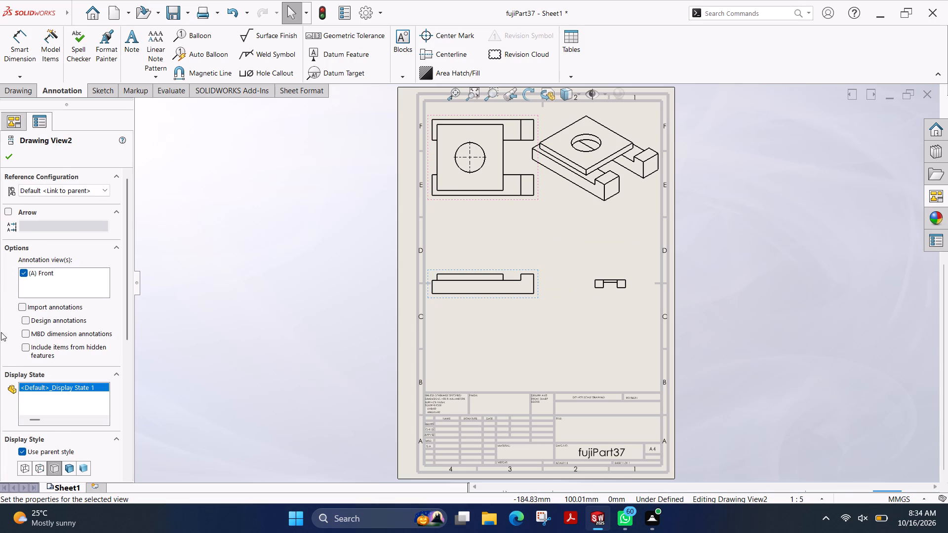
scroll(51, 340, down, 3)
scroll(78, 270, down, 4)
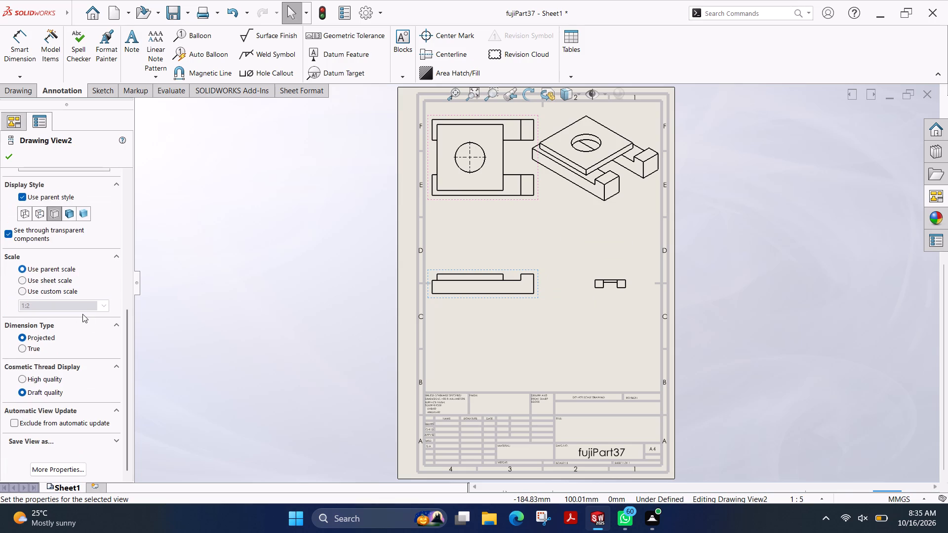
click(65, 292)
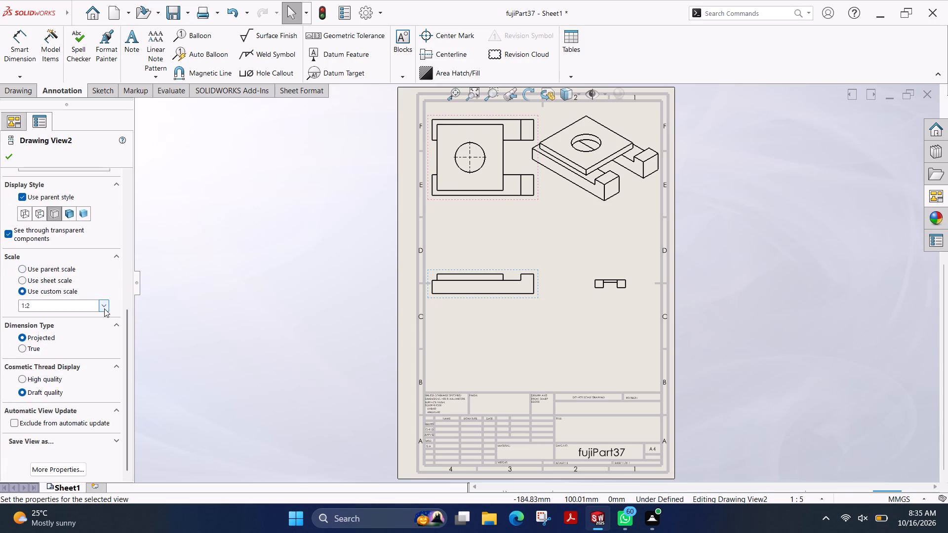
click(104, 308)
click(30, 328)
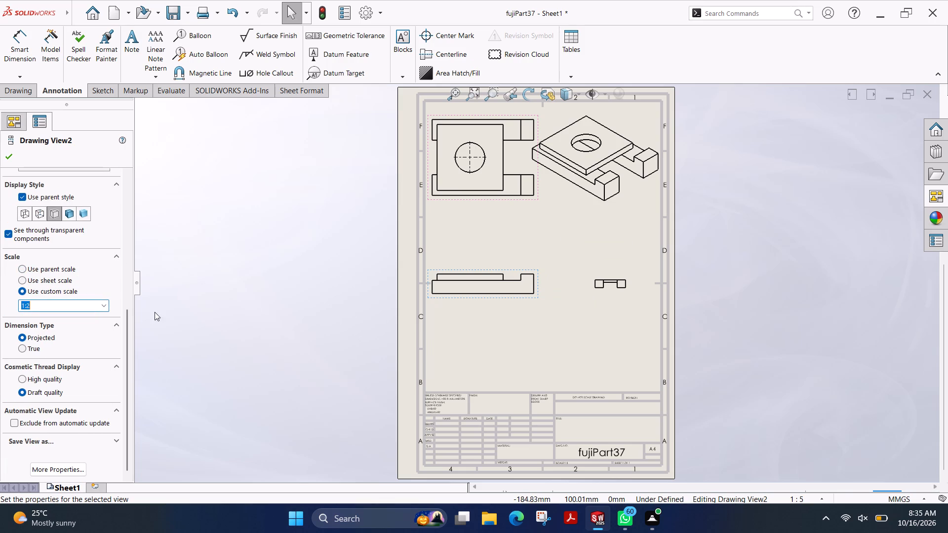
Set the right view to a custom scale of 1:2 and close its properties.
click(631, 291)
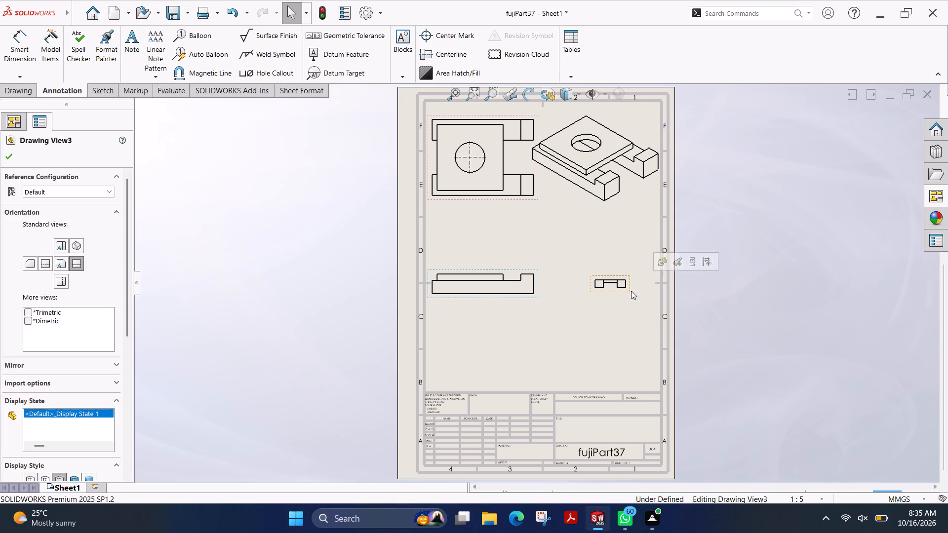
scroll(120, 357, down, 4)
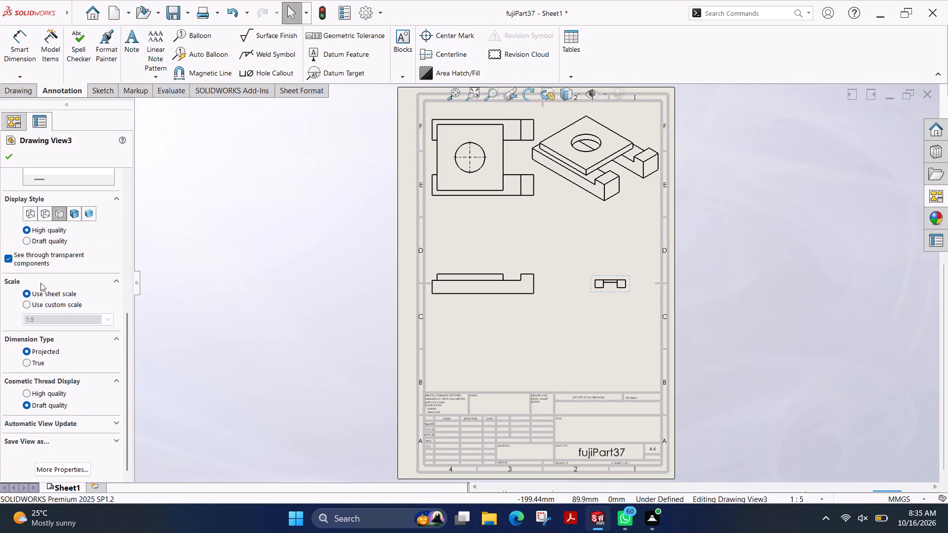
click(54, 306)
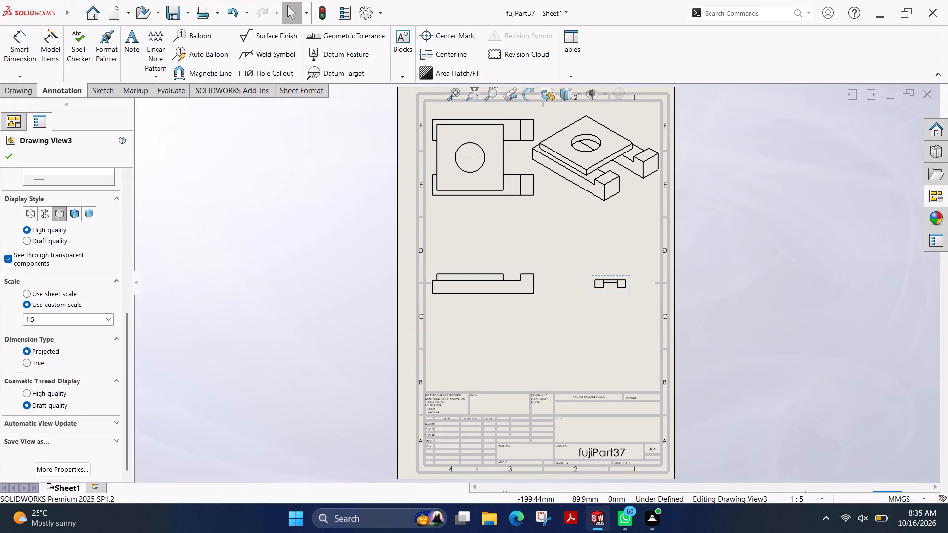
click(76, 322)
click(109, 317)
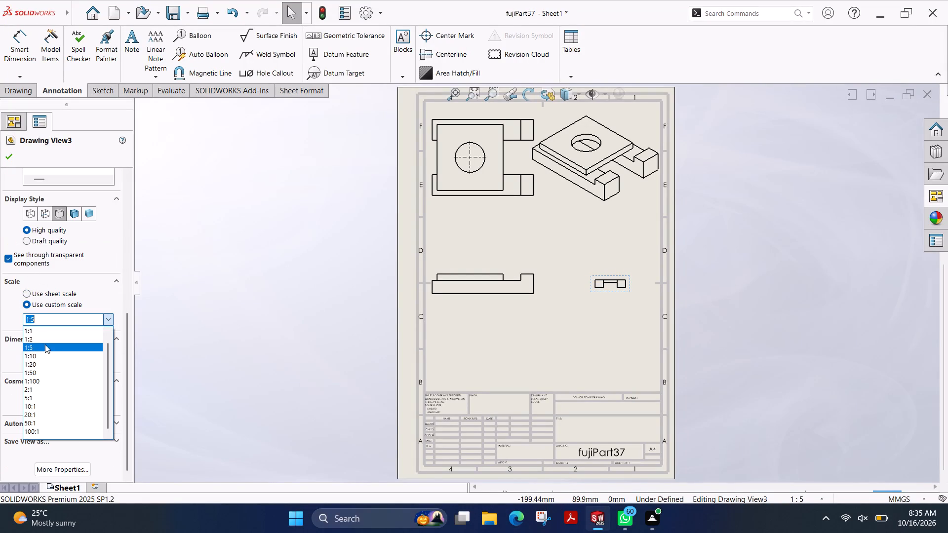
click(37, 339)
click(14, 159)
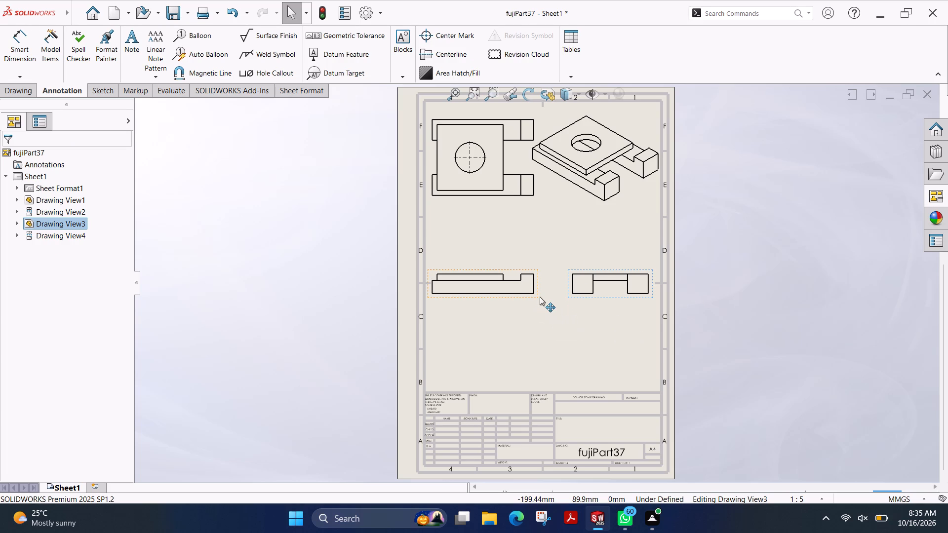
Move the front view down the sheet to just above the title block, with the right view following in alignment.
drag(540, 297, 543, 355)
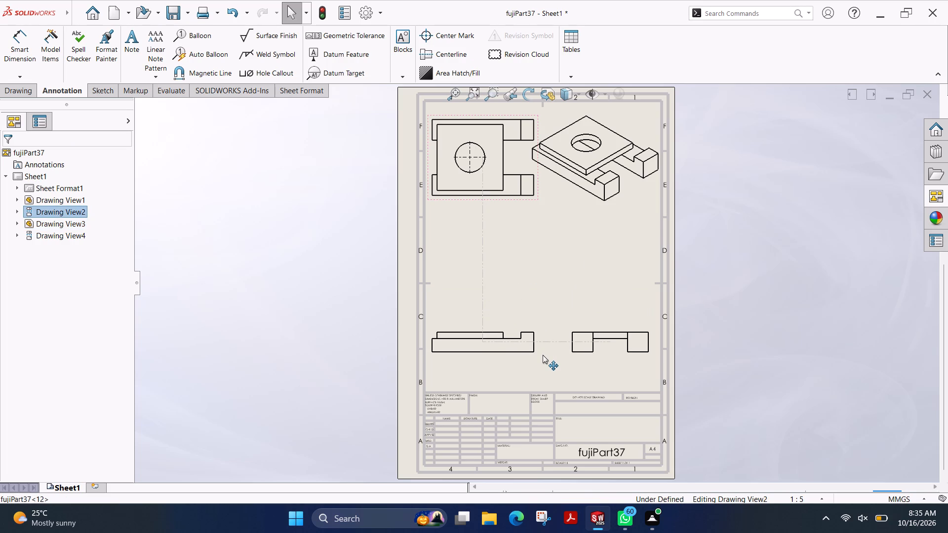
drag(543, 355, 543, 357)
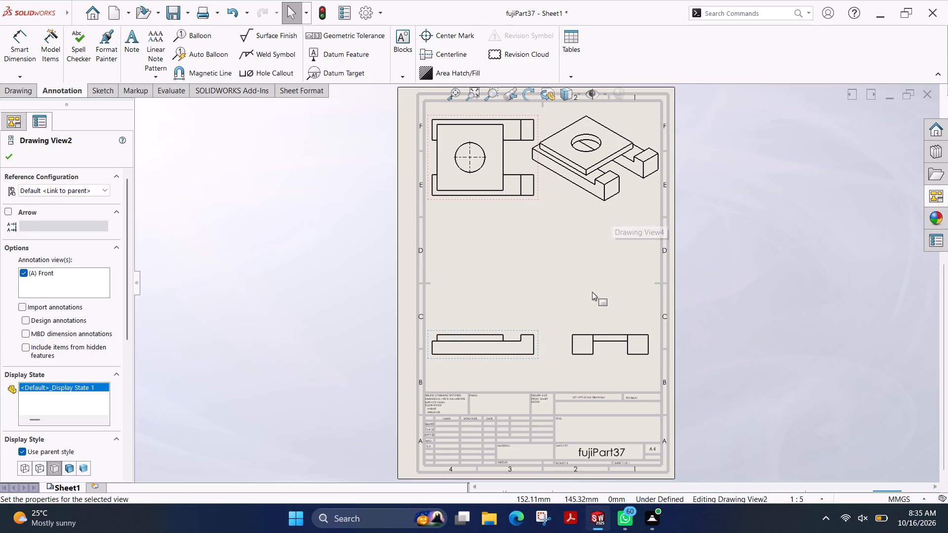
drag(538, 332, 557, 338)
Move the isometric view down into the space between the top view and the right view.
drag(630, 205, 630, 268)
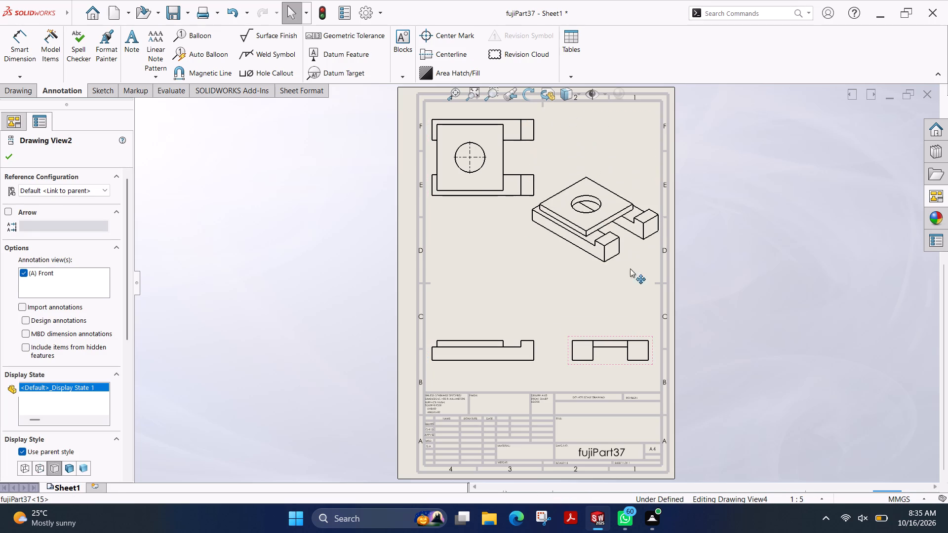
drag(630, 268, 621, 313)
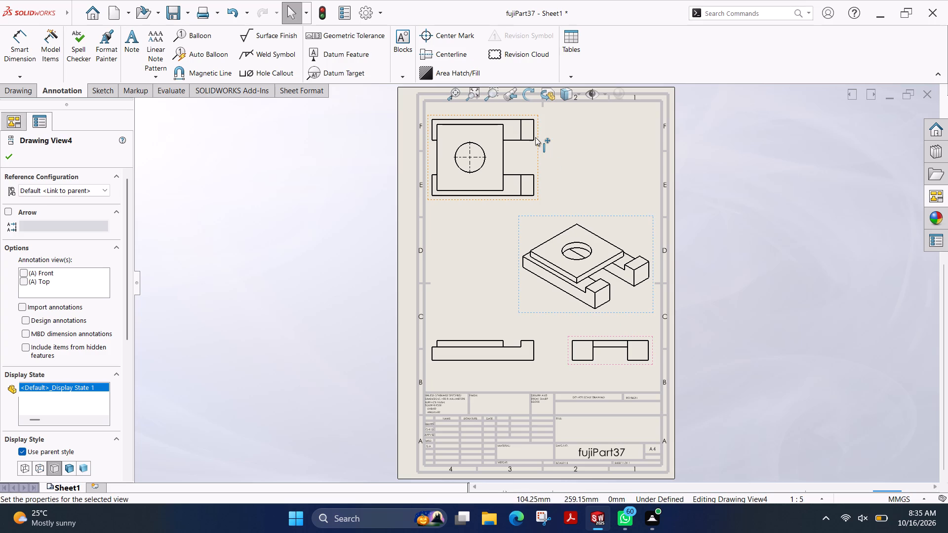
Shift the top view slightly right and down, away from the sheet border, leaving room for dimensions around it.
drag(536, 117, 557, 115)
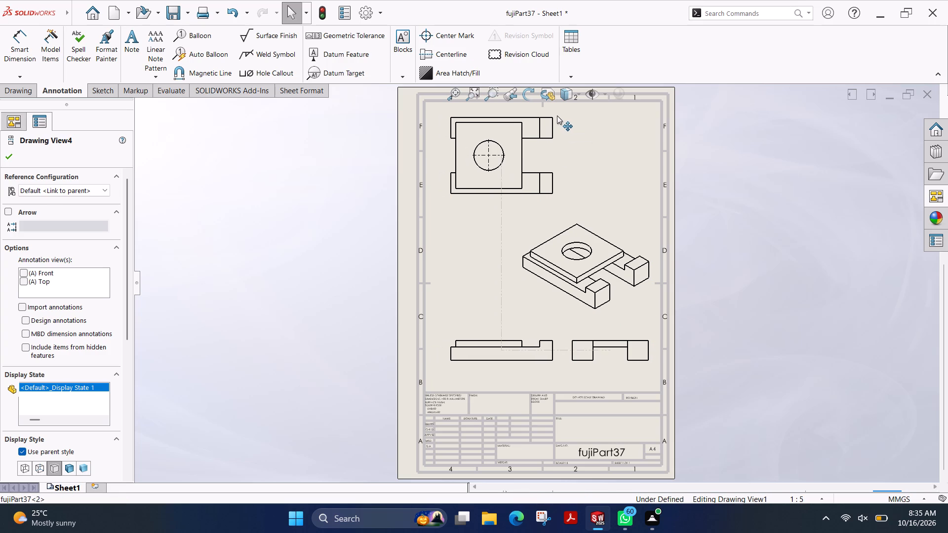
drag(557, 115, 556, 118)
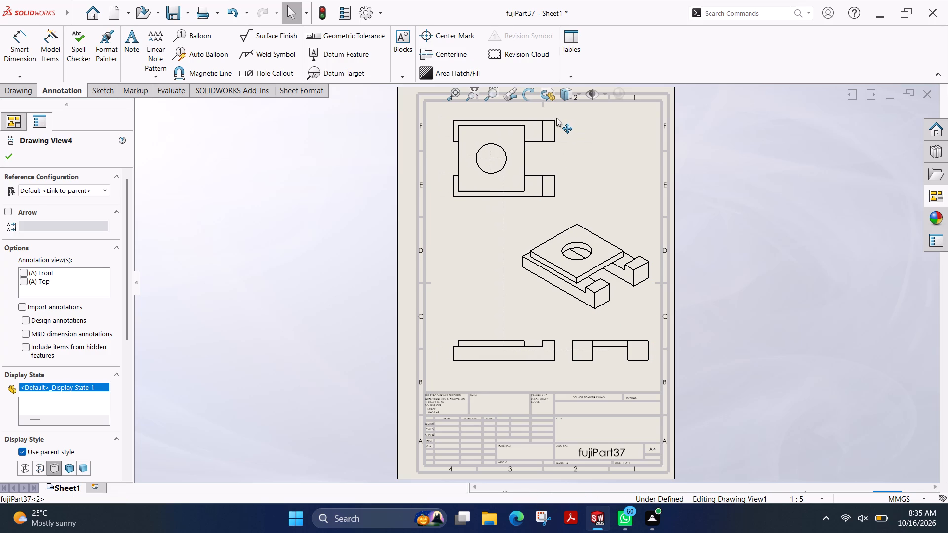
drag(556, 118, 552, 120)
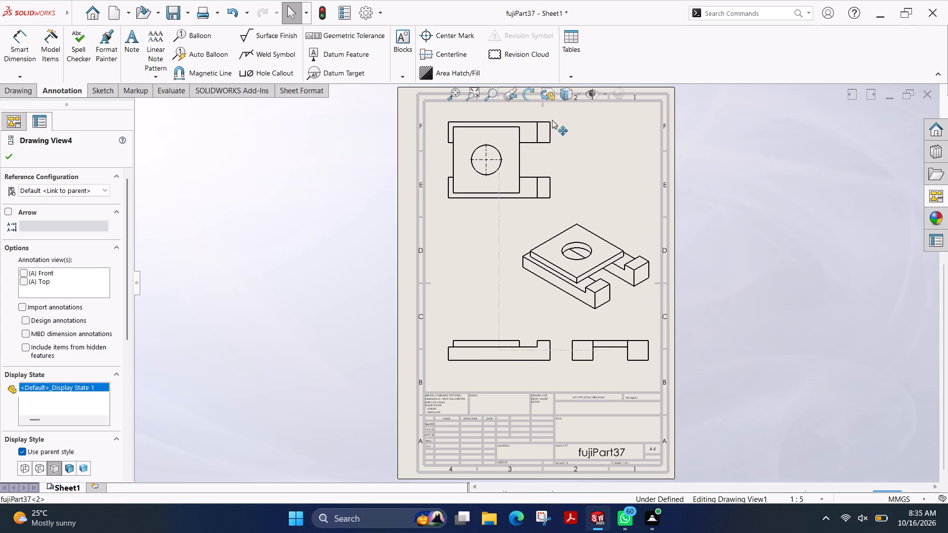
drag(552, 120, 549, 121)
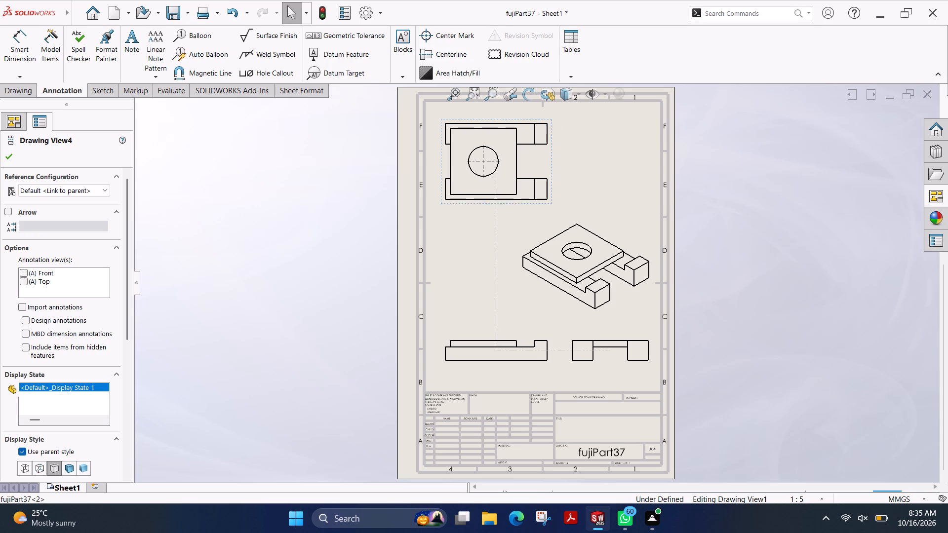
scroll(546, 158, down, 6)
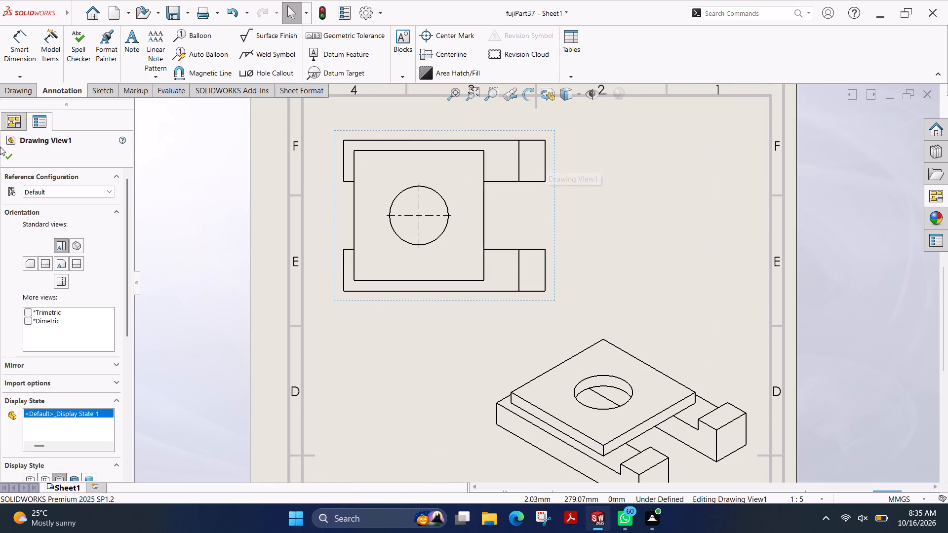
click(6, 153)
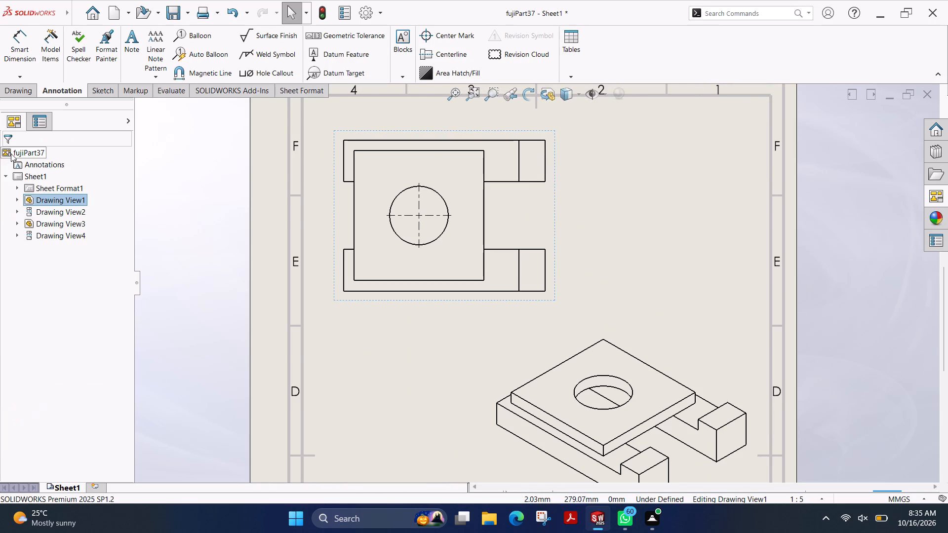
In the top view, dimension the vertical distance between the square plate's upper and lower edges, placed left of the view.
click(25, 44)
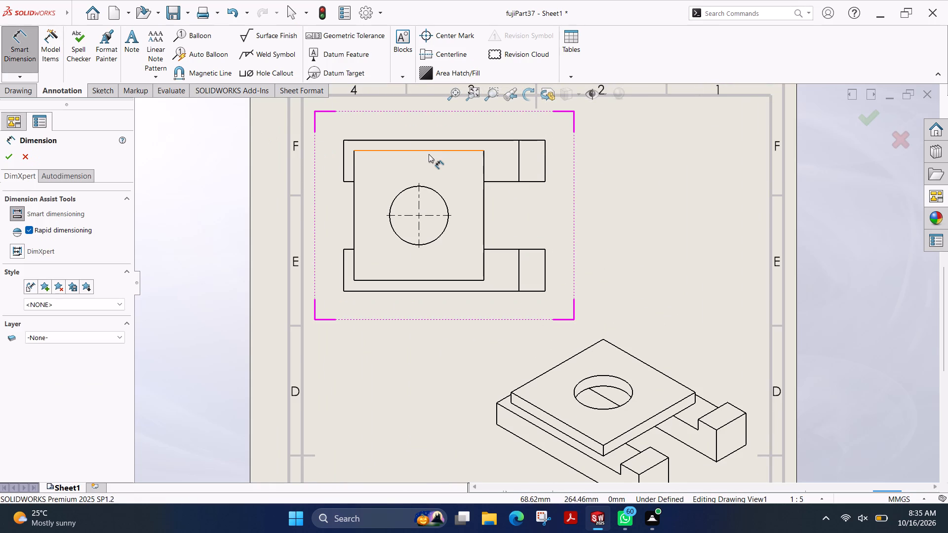
scroll(438, 149, up, 1)
scroll(434, 153, down, 1)
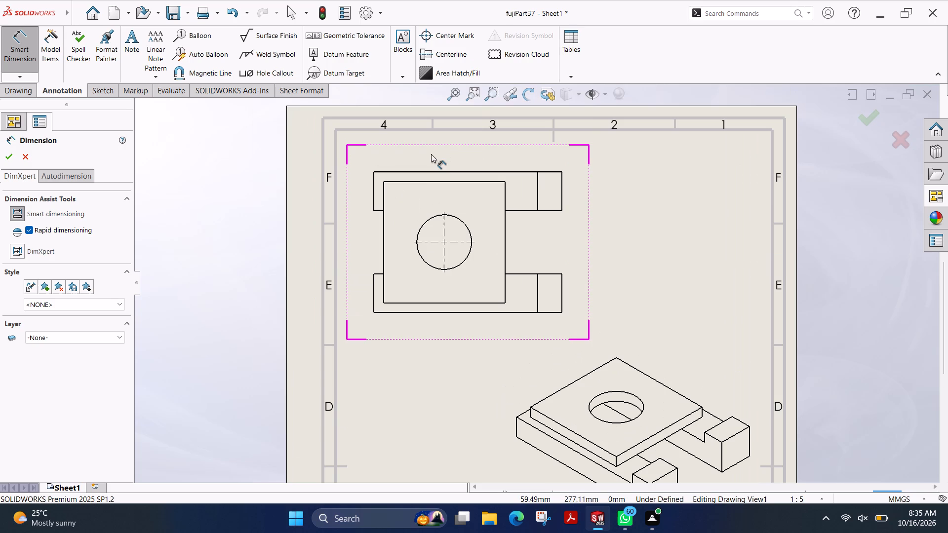
click(442, 181)
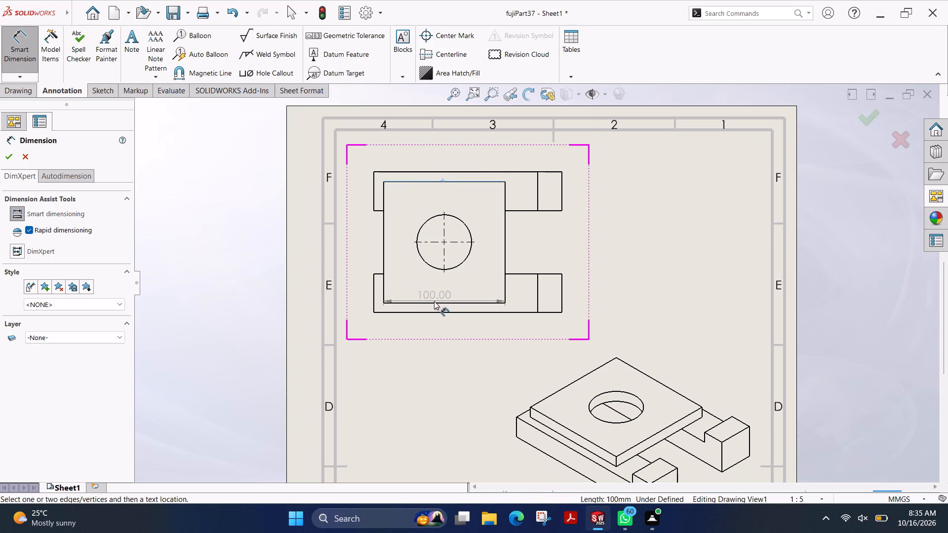
click(437, 303)
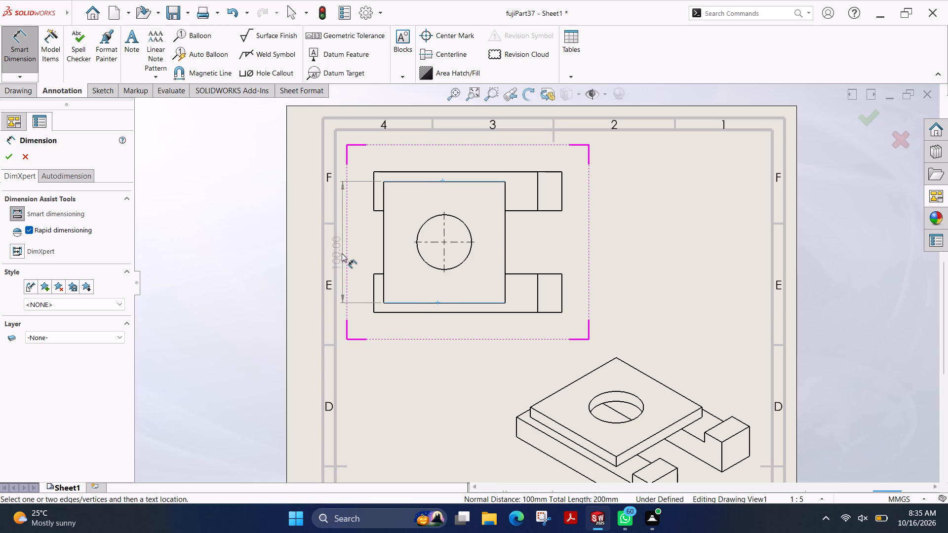
click(339, 252)
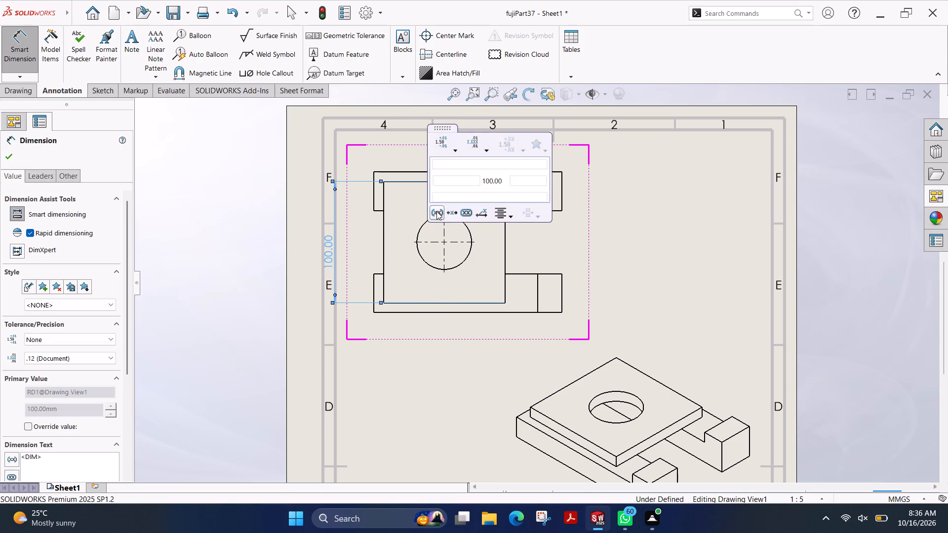
Dimension the offset between the upper arm's outer edge and the square plate's upper edge, placed at the top view's upper left.
click(423, 172)
click(443, 182)
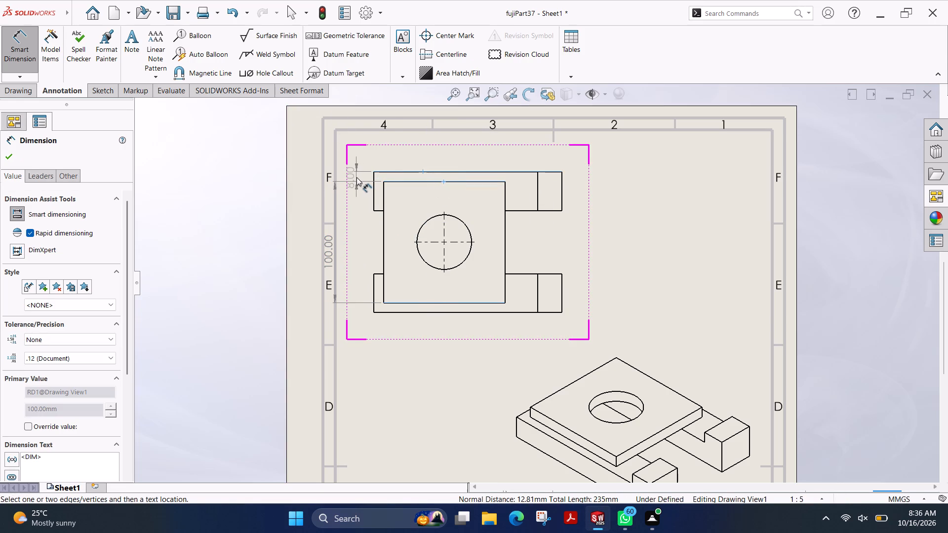
click(347, 148)
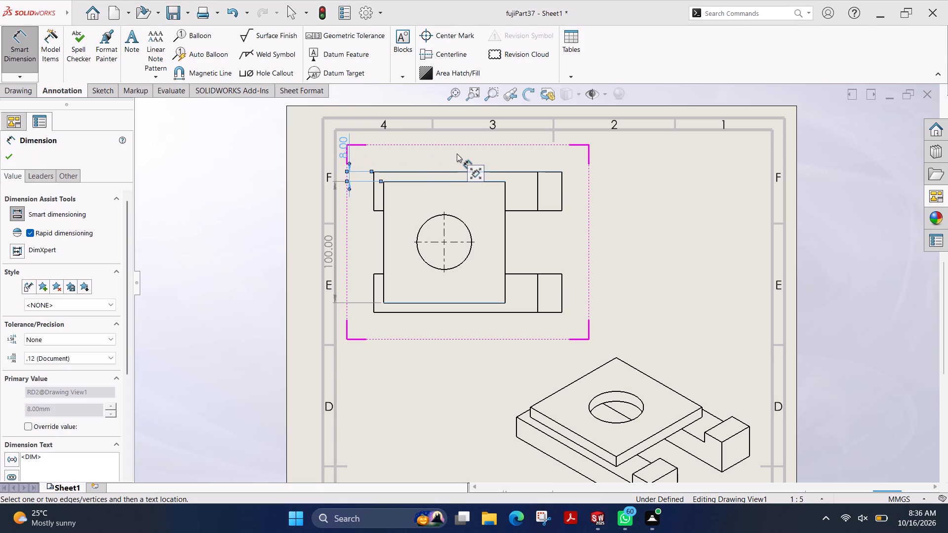
Dimension the upper arm's end-block length above the top view and the arm's width on its right side.
click(539, 190)
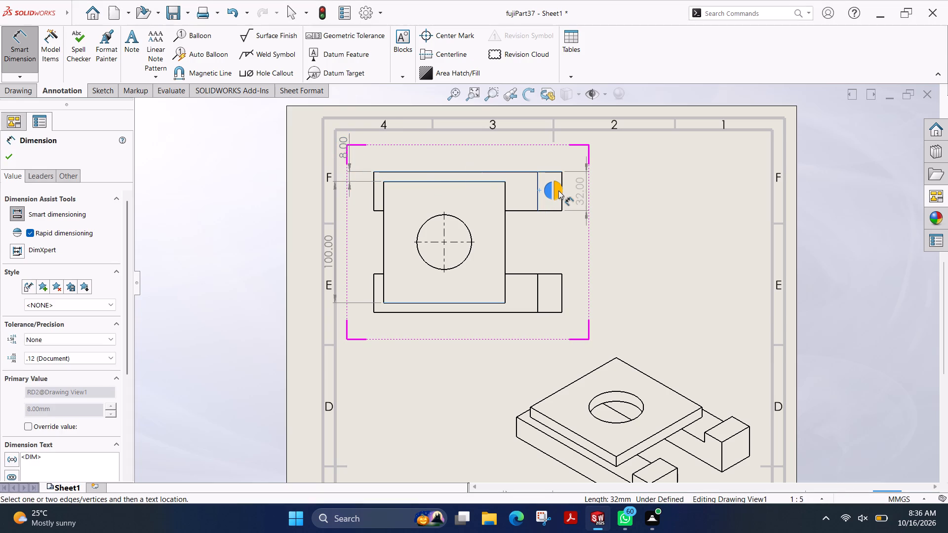
click(562, 201)
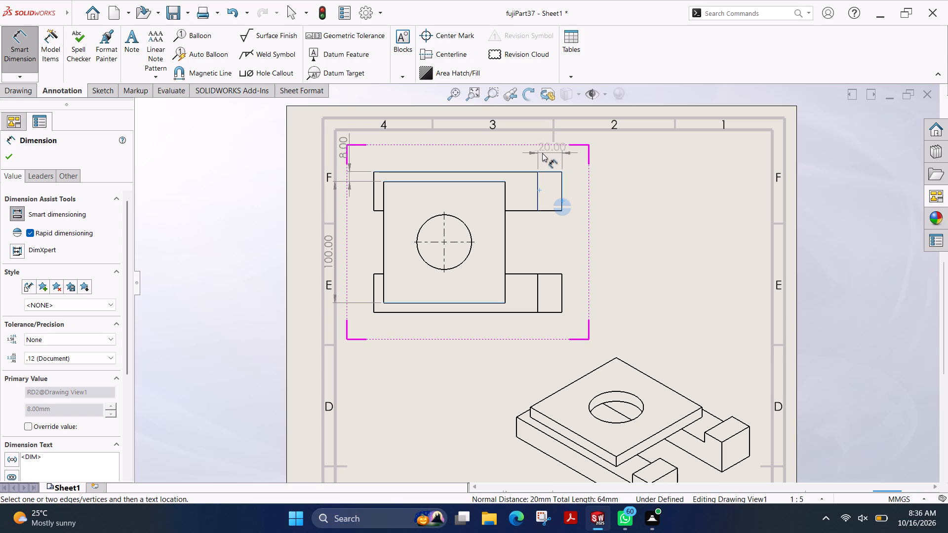
click(511, 151)
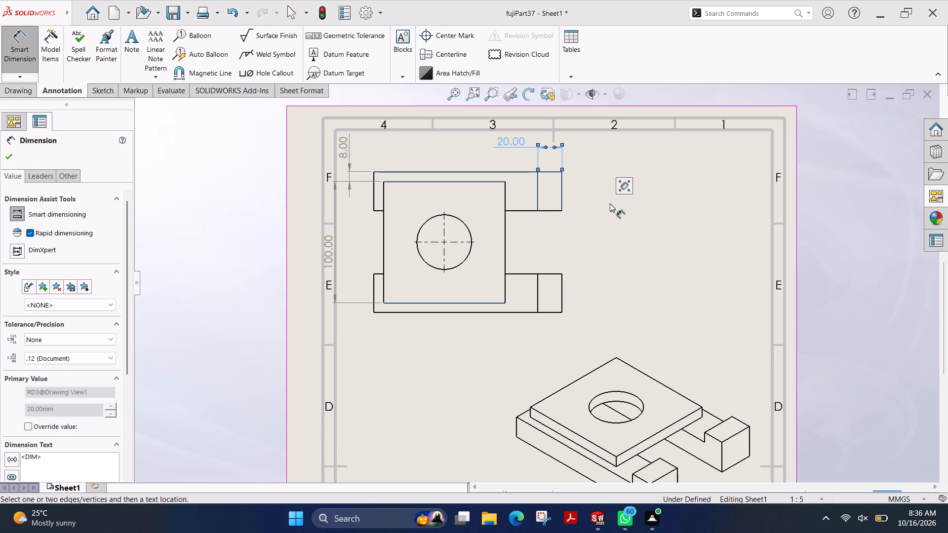
click(519, 171)
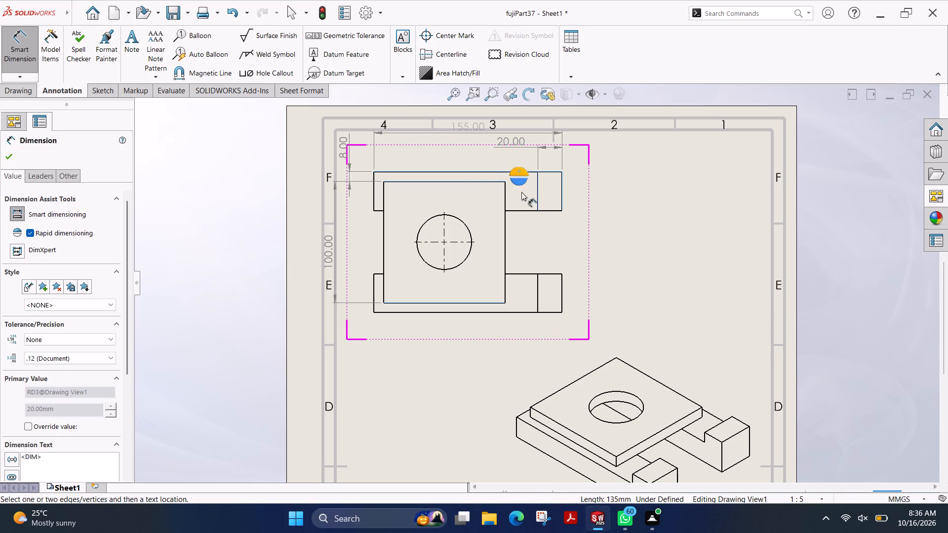
click(526, 209)
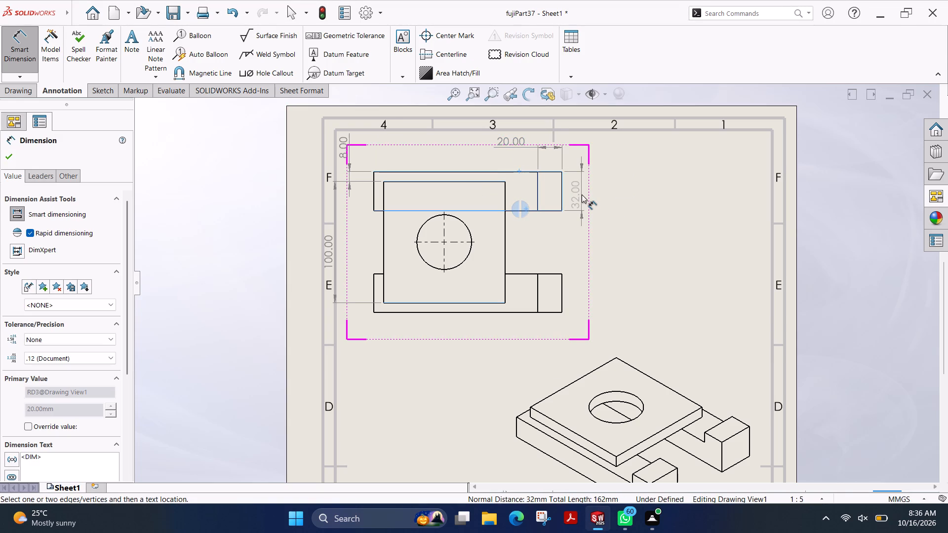
click(582, 190)
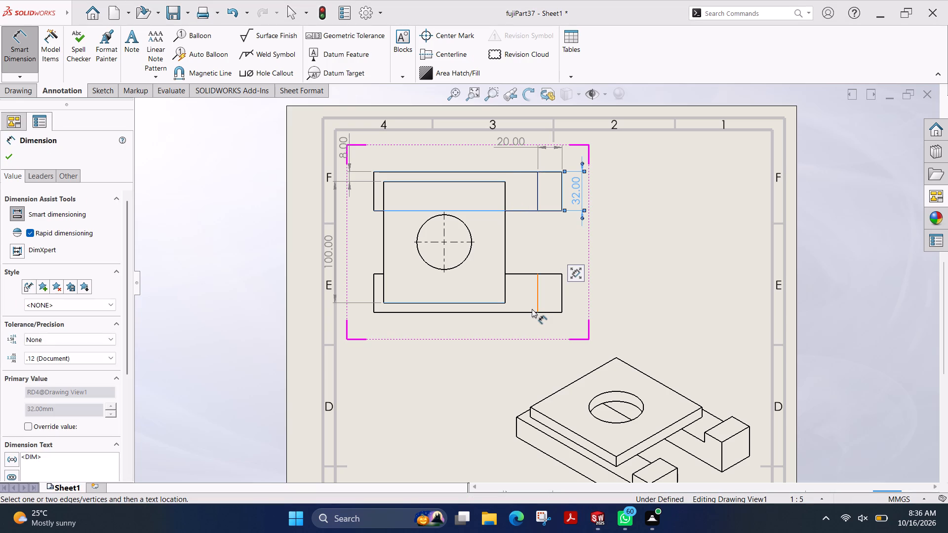
Dimension the circular hole's diameter, placing the text below the top view.
click(459, 266)
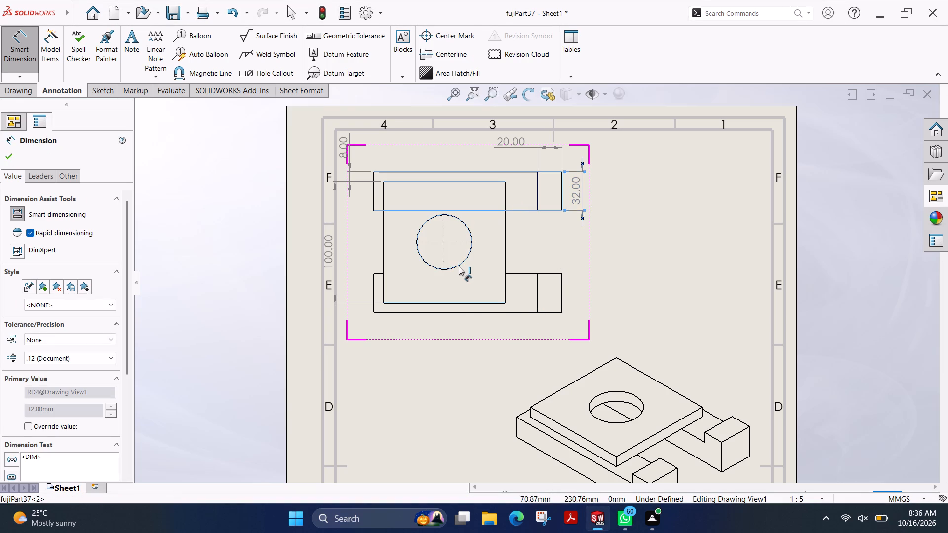
click(489, 354)
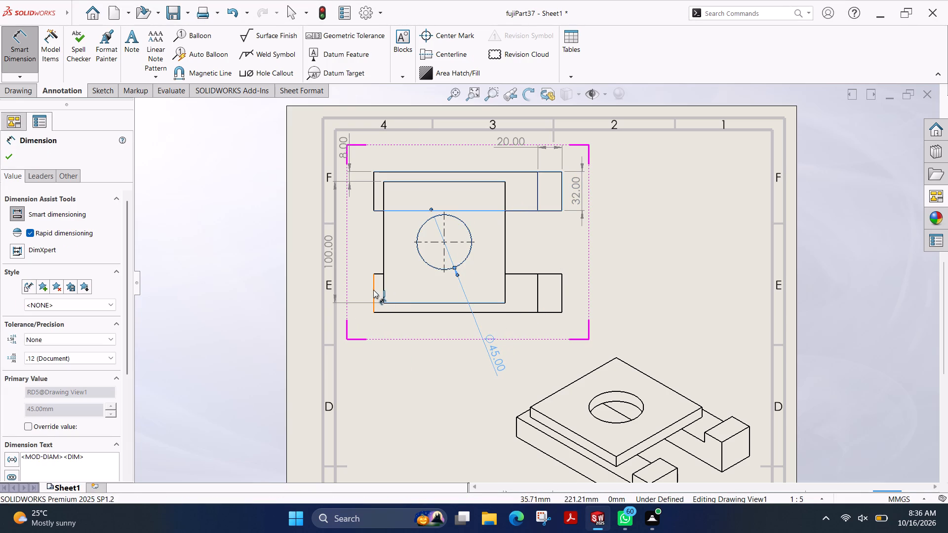
In the top view, dimension the horizontal offset between the lower arm's outer end and the square plate's nearest edge, placed below the view.
click(373, 290)
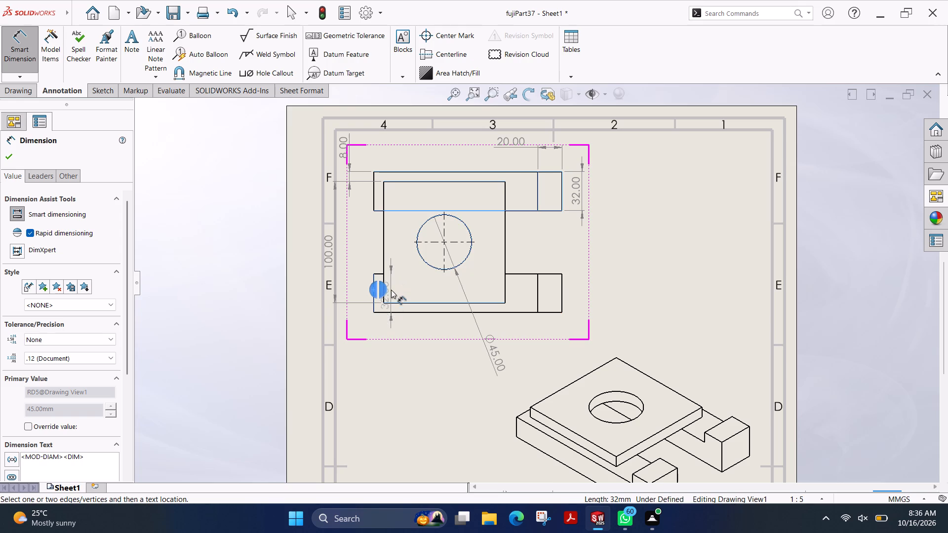
click(384, 278)
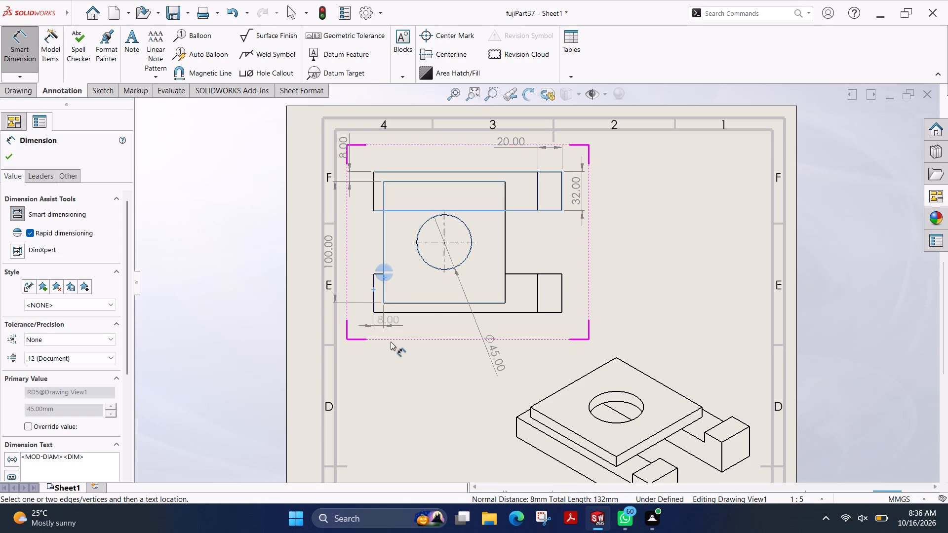
click(356, 357)
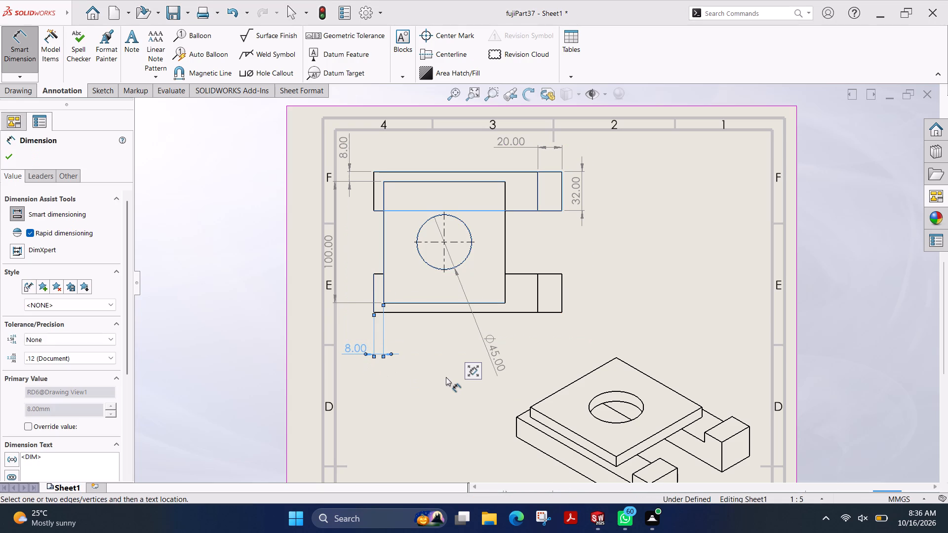
In the front view, dimension the plate's length above the view and the arm's overall length below it.
scroll(719, 377, down, 3)
scroll(507, 367, up, 6)
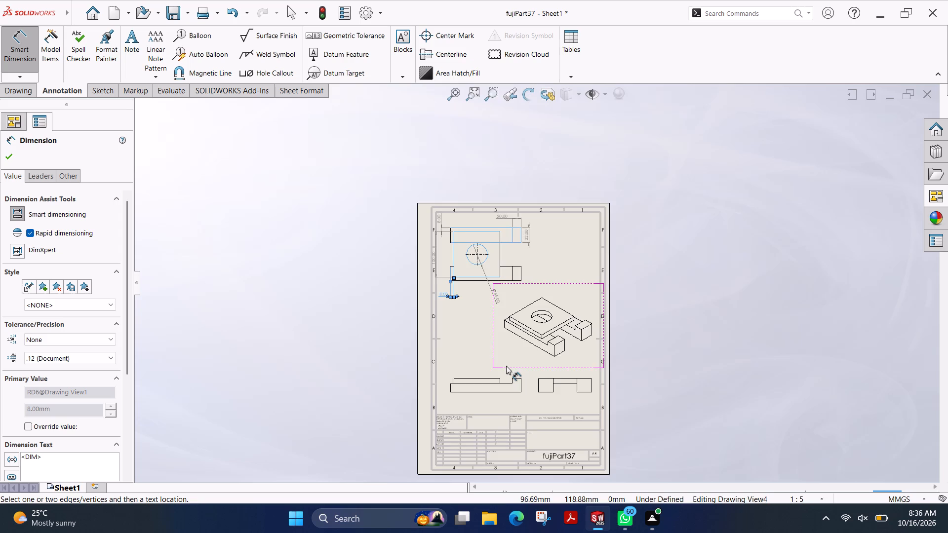
scroll(506, 366, down, 9)
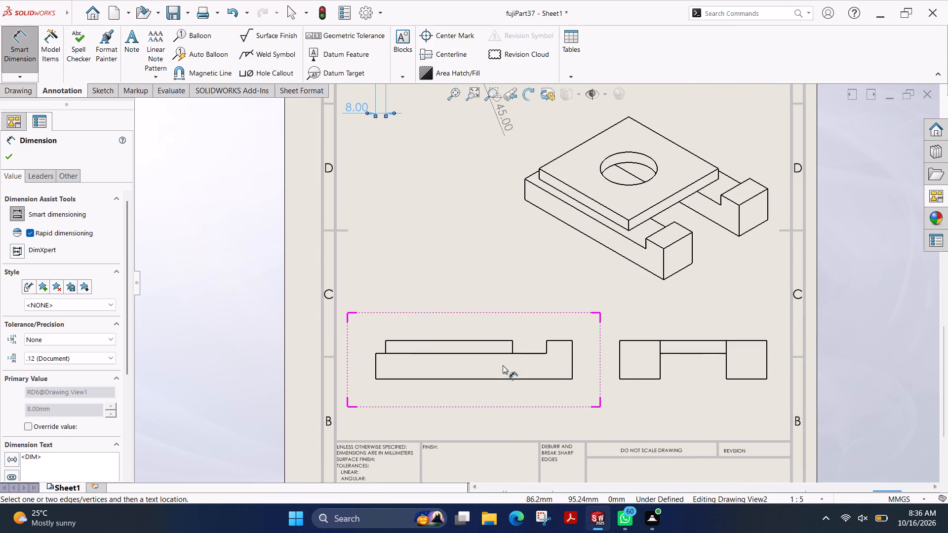
click(428, 340)
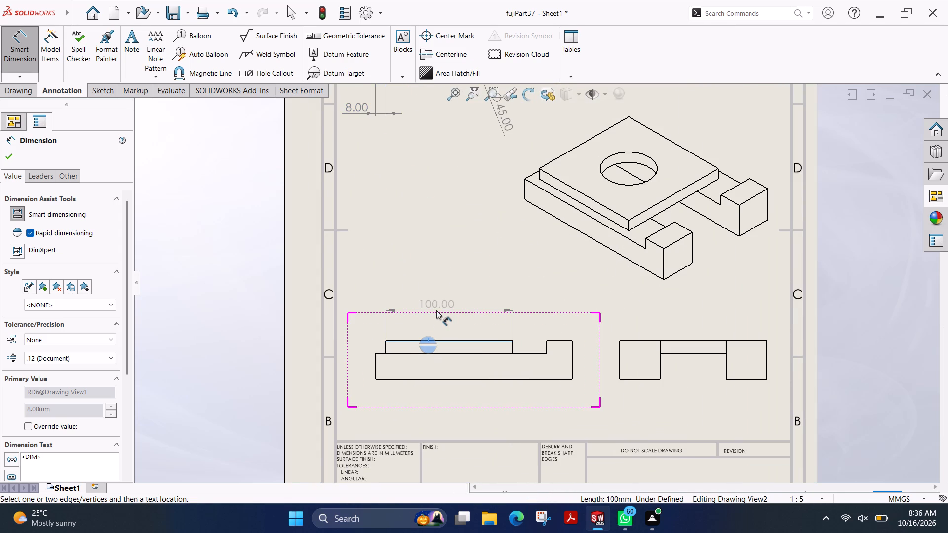
click(439, 301)
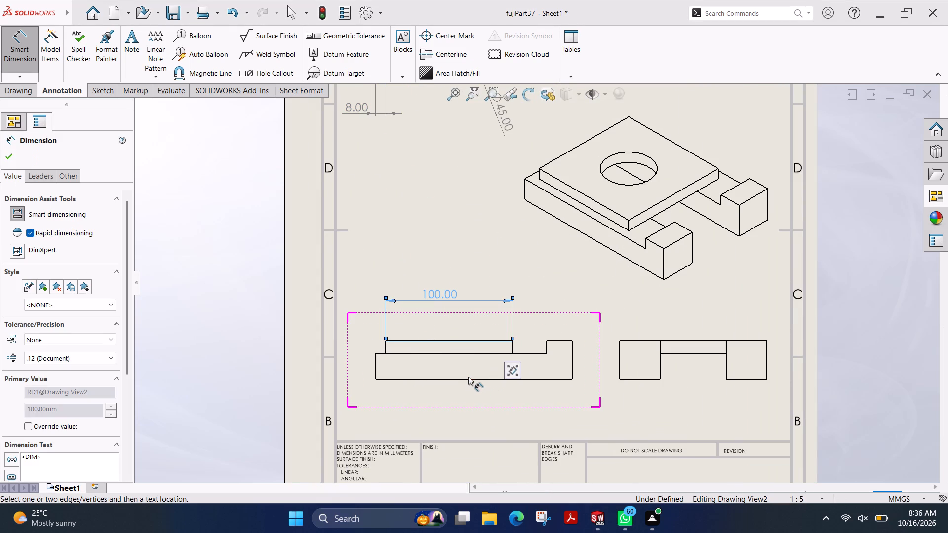
click(466, 379)
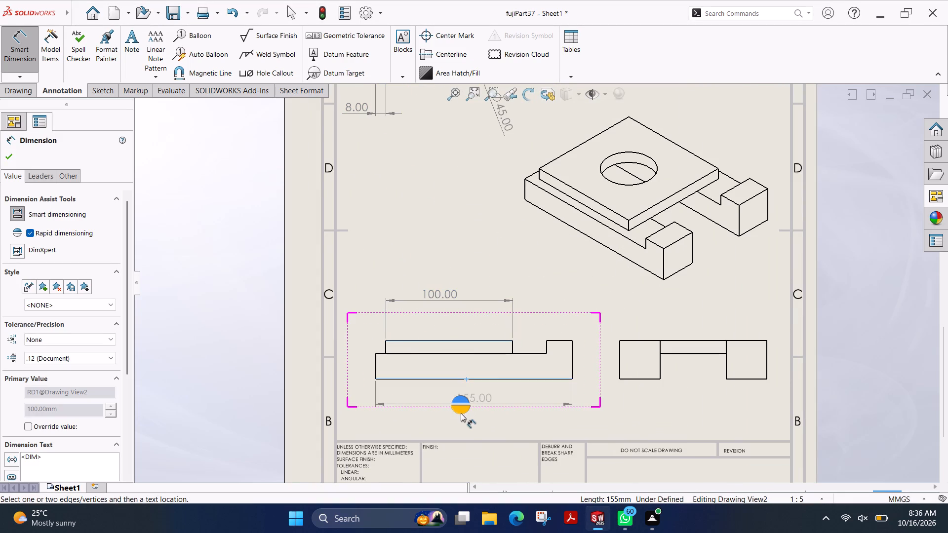
click(463, 423)
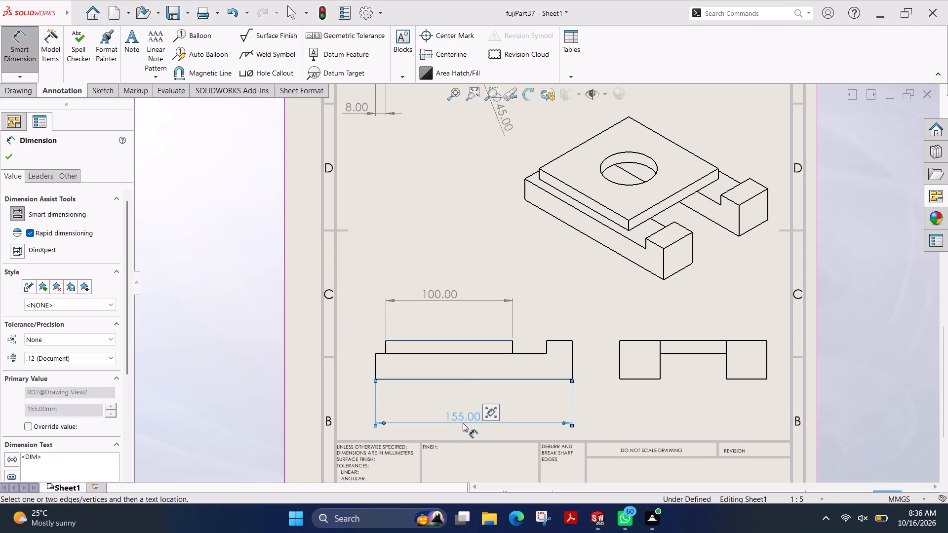
In the front view, dimension the end block's height above the arm's upper edge, placed between the front and right views.
click(533, 354)
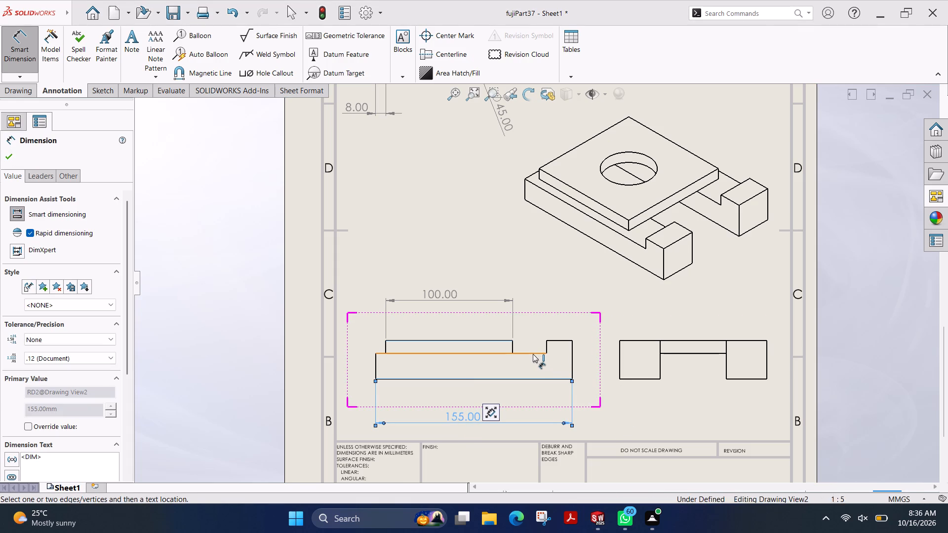
click(561, 341)
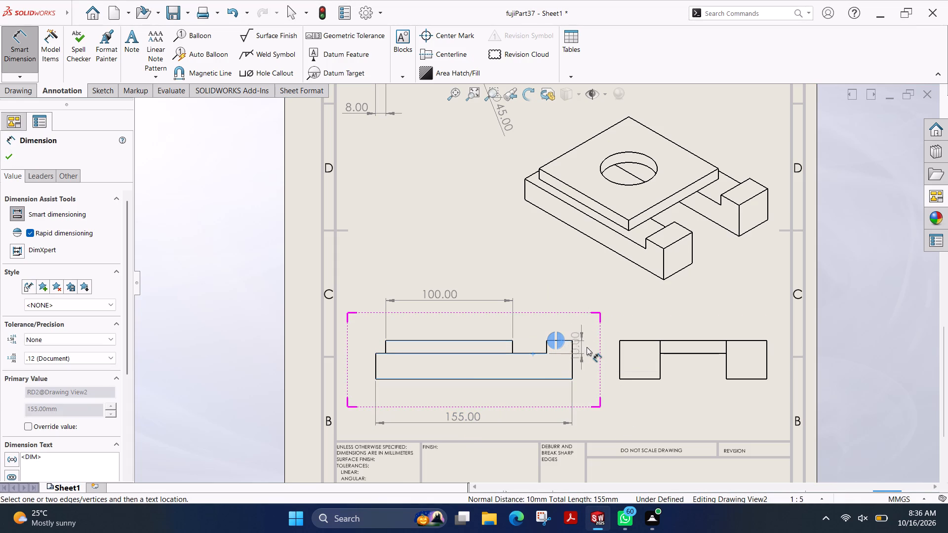
click(591, 311)
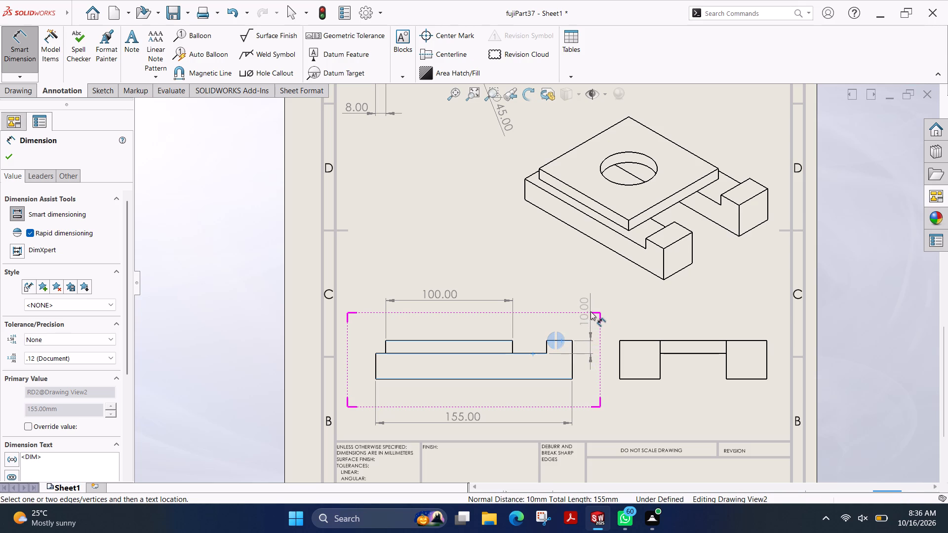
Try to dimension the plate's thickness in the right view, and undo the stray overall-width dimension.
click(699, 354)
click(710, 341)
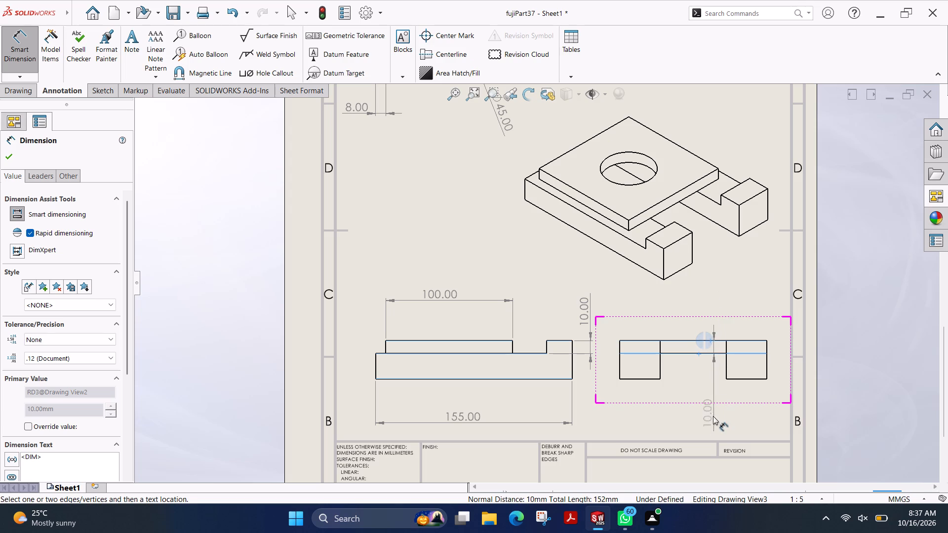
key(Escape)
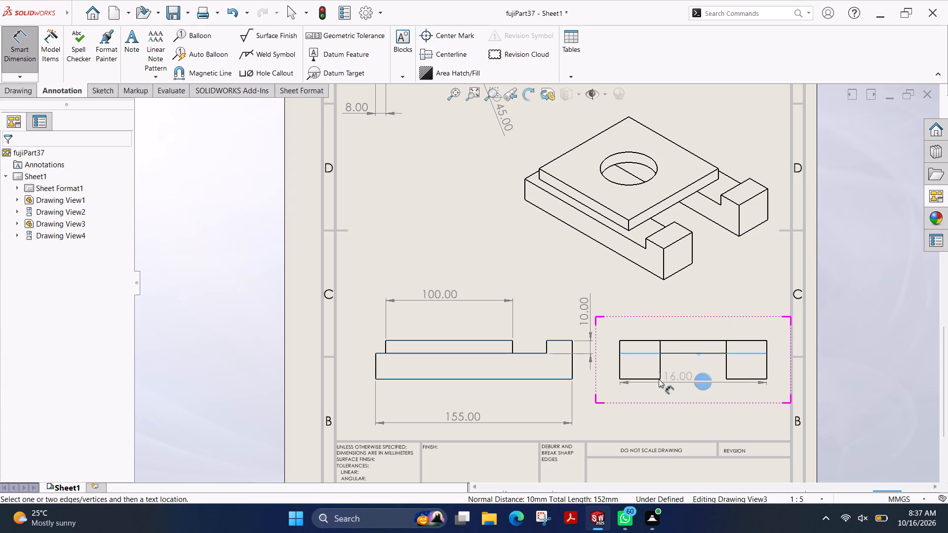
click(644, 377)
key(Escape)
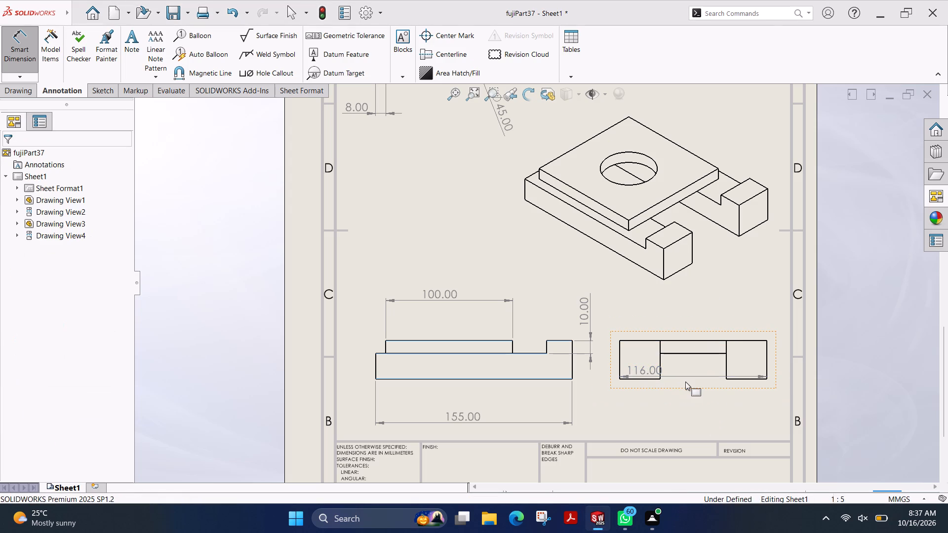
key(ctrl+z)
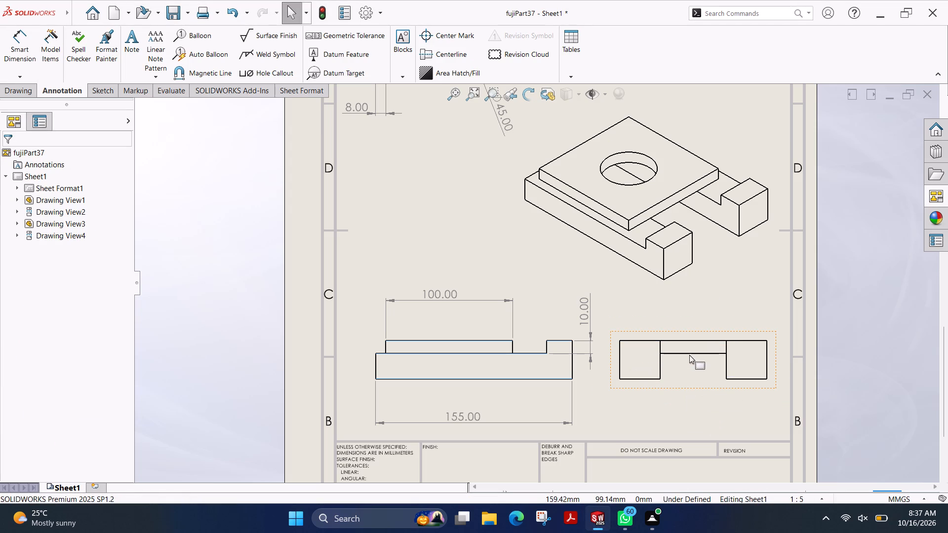
In the right view, dimension the vertical distance from the plate's lower edge to the arm's bottom edge, placed below the view.
click(31, 48)
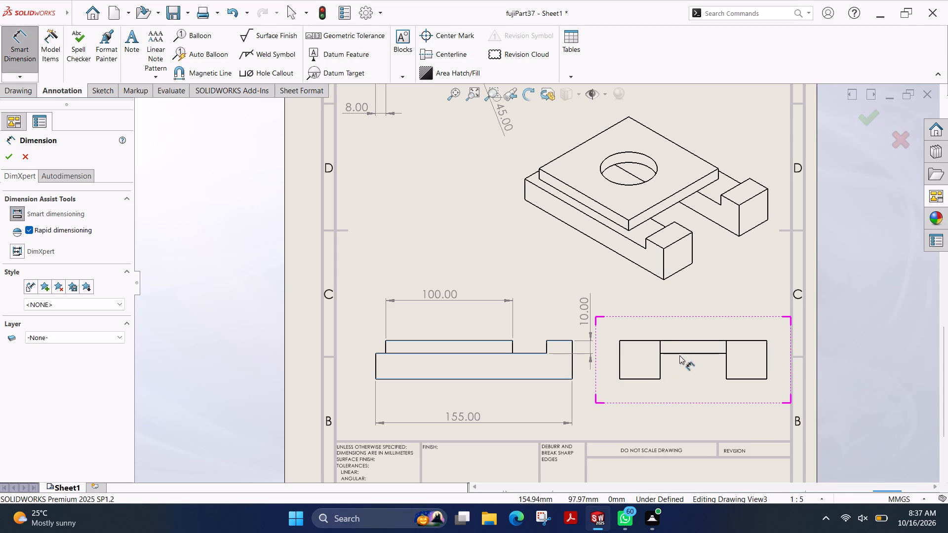
click(681, 352)
click(641, 379)
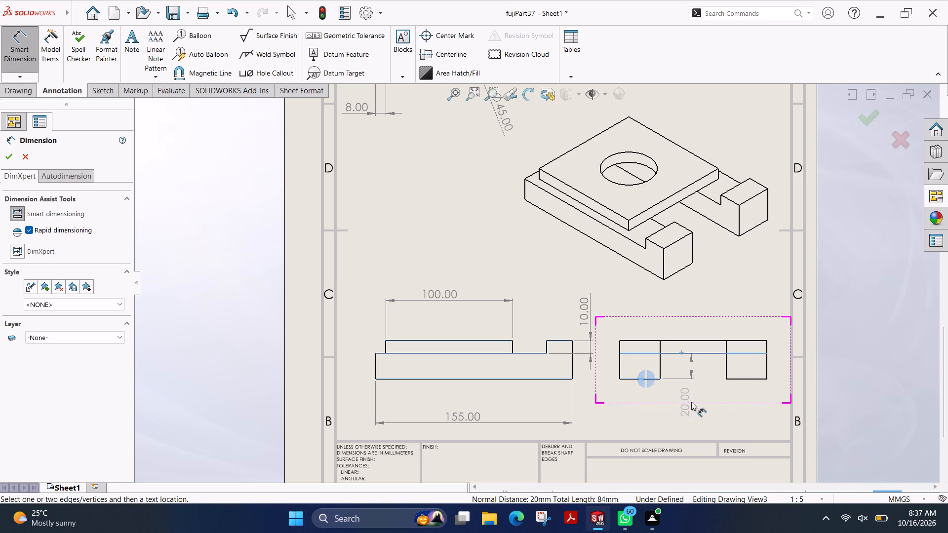
click(691, 402)
scroll(536, 235, up, 2)
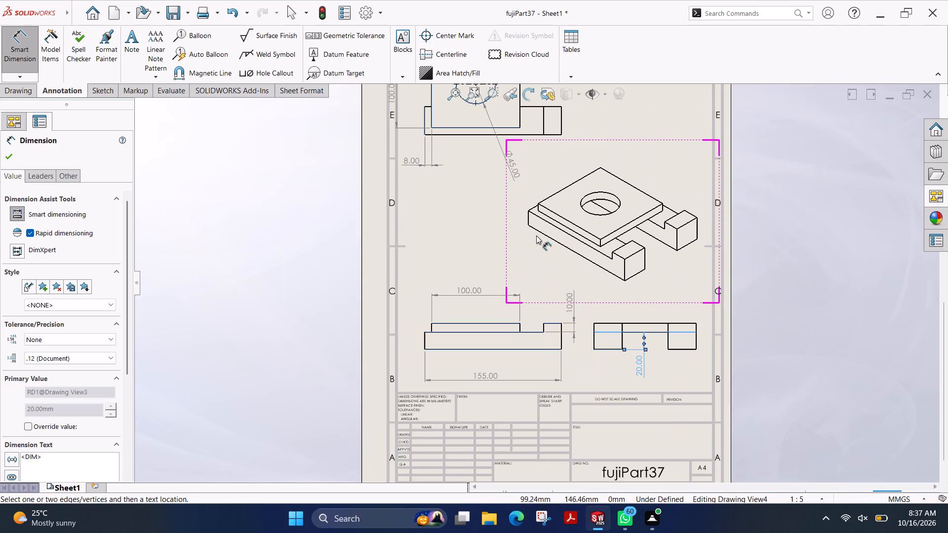
scroll(780, 164, up, 3)
scroll(722, 183, down, 2)
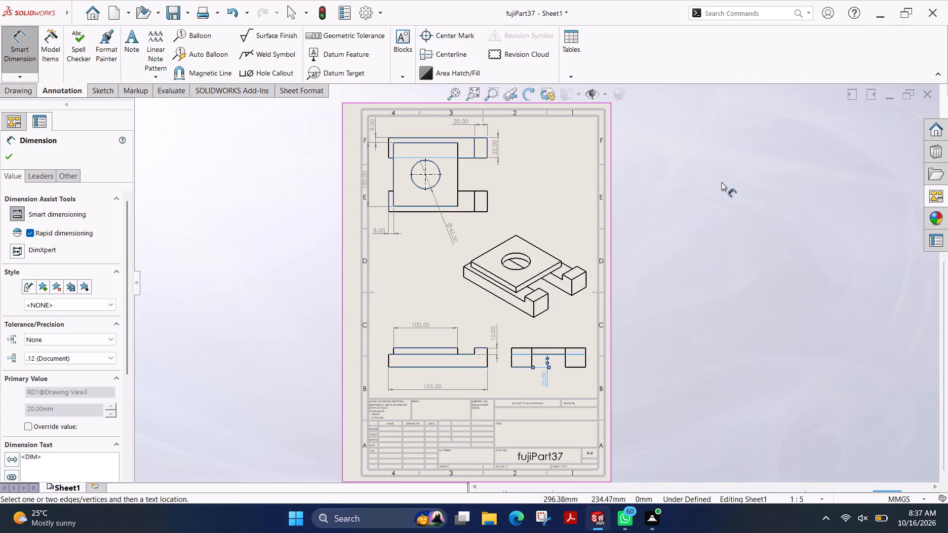
scroll(722, 182, up, 1)
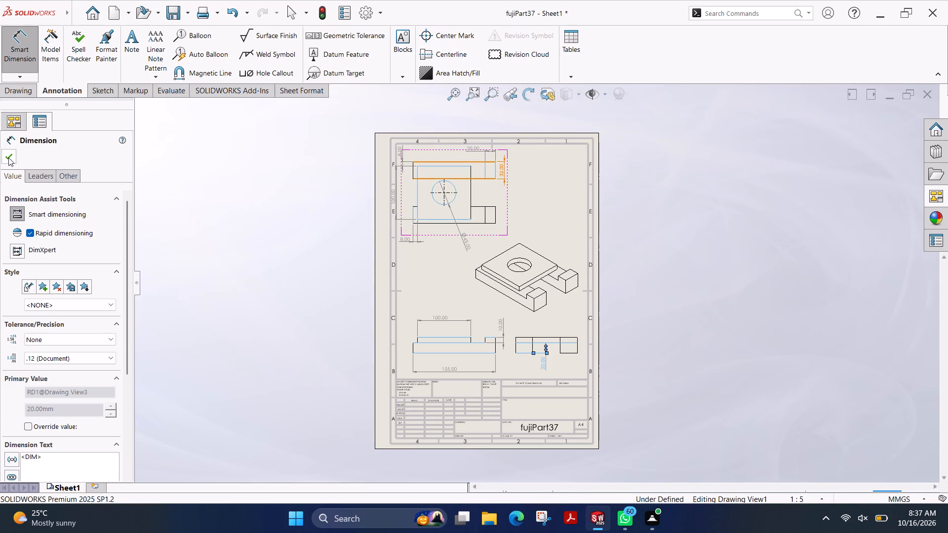
click(8, 157)
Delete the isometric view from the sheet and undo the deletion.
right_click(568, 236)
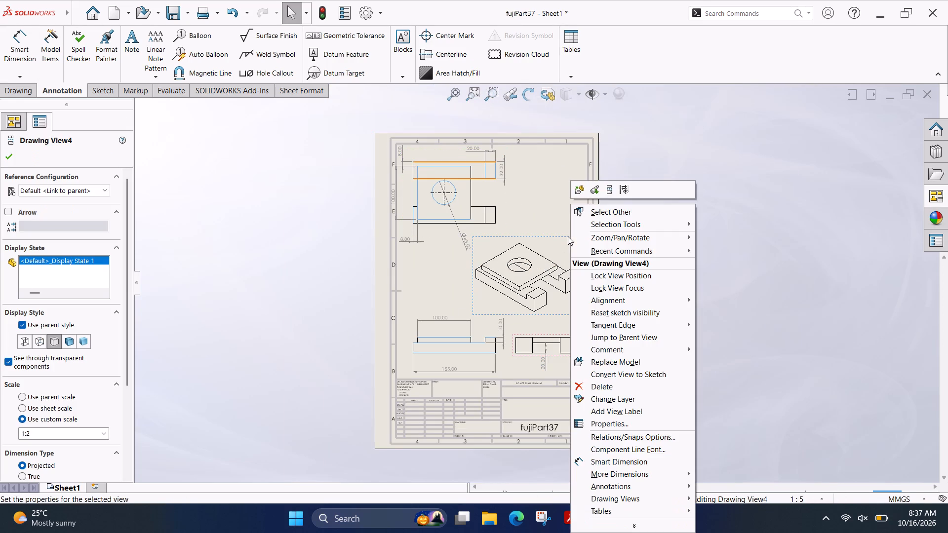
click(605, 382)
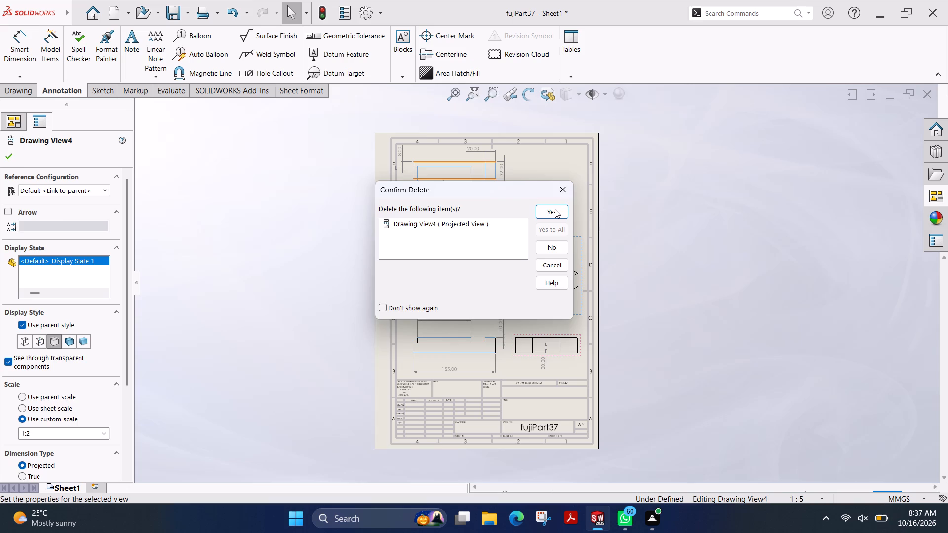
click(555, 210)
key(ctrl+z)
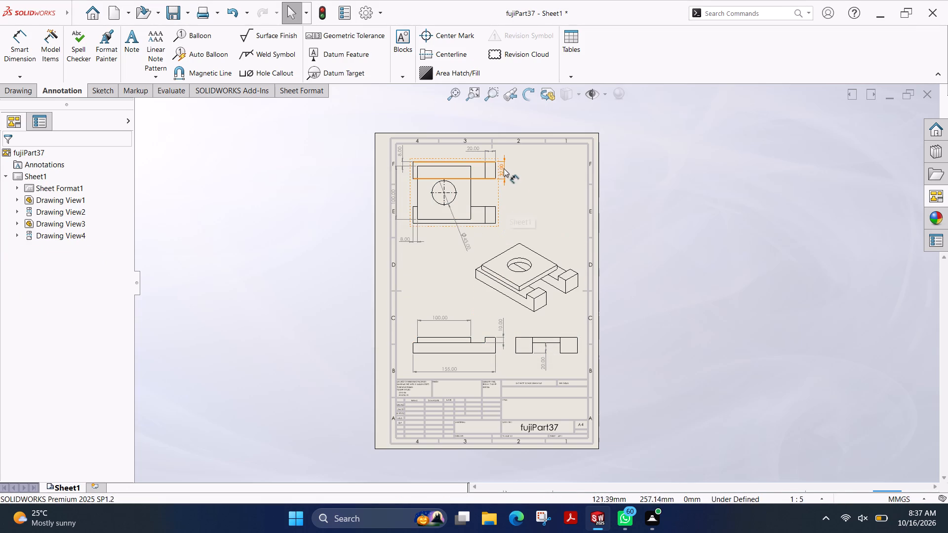
Set the display style of the top, isometric and right views to Shaded With Edges.
click(499, 192)
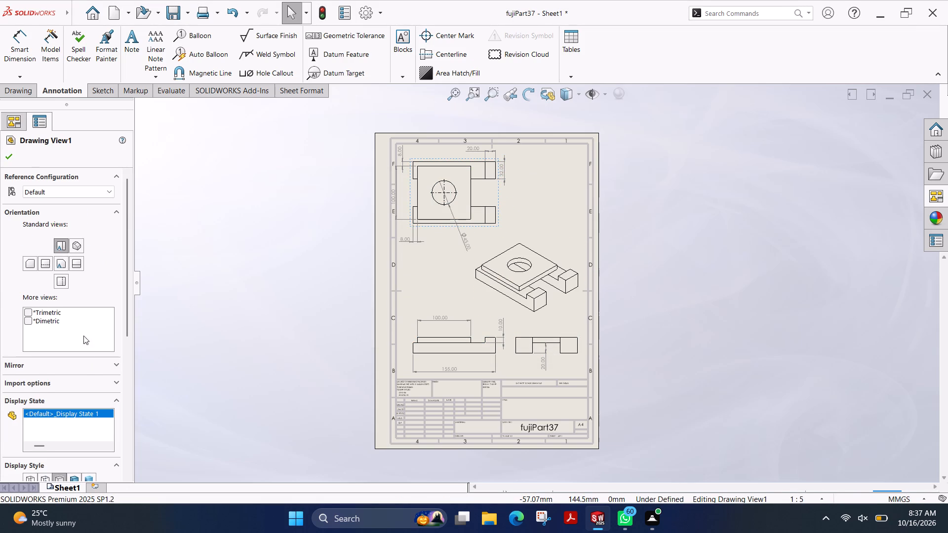
scroll(84, 363, down, 1)
click(77, 394)
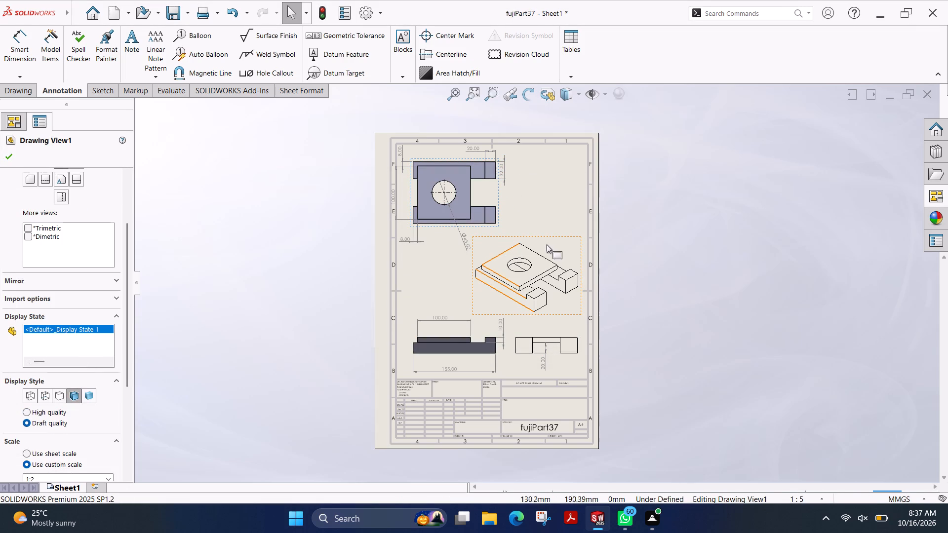
click(577, 237)
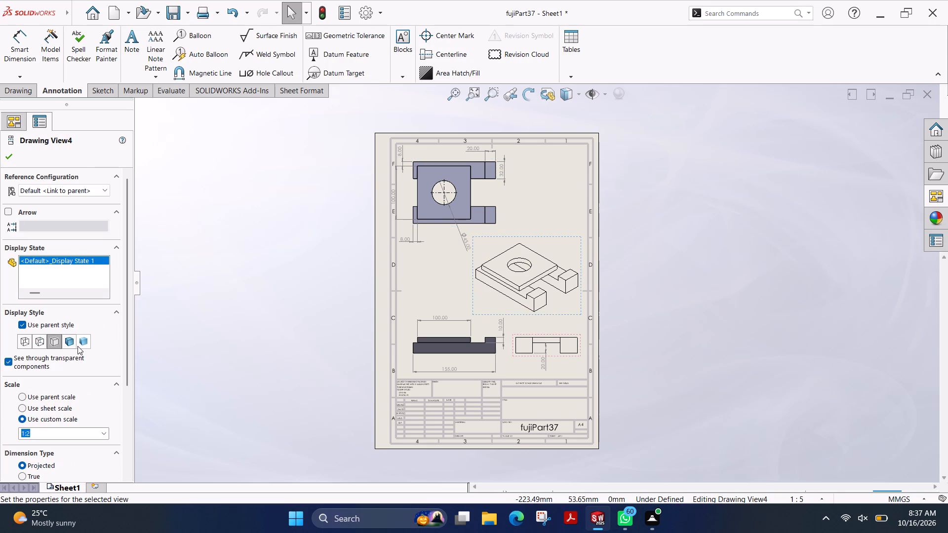
click(71, 346)
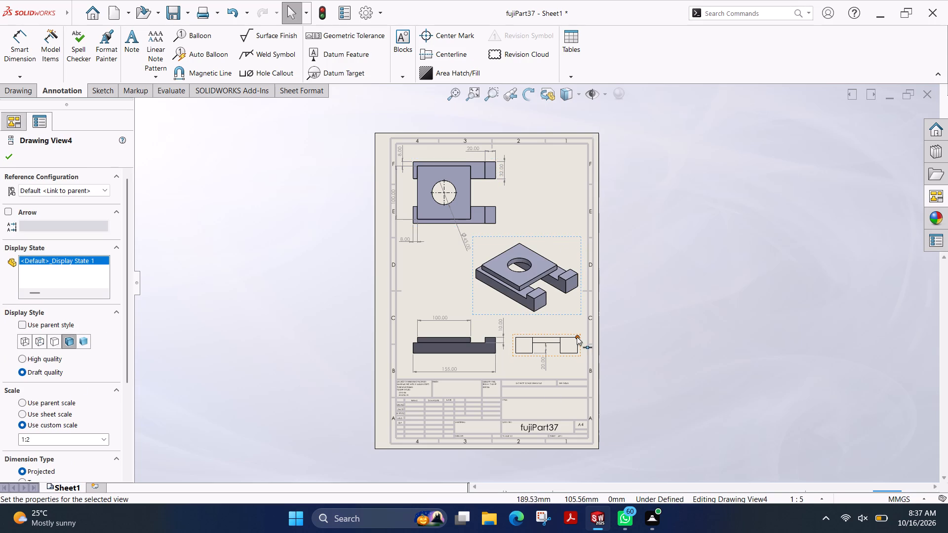
click(583, 334)
scroll(68, 311, down, 4)
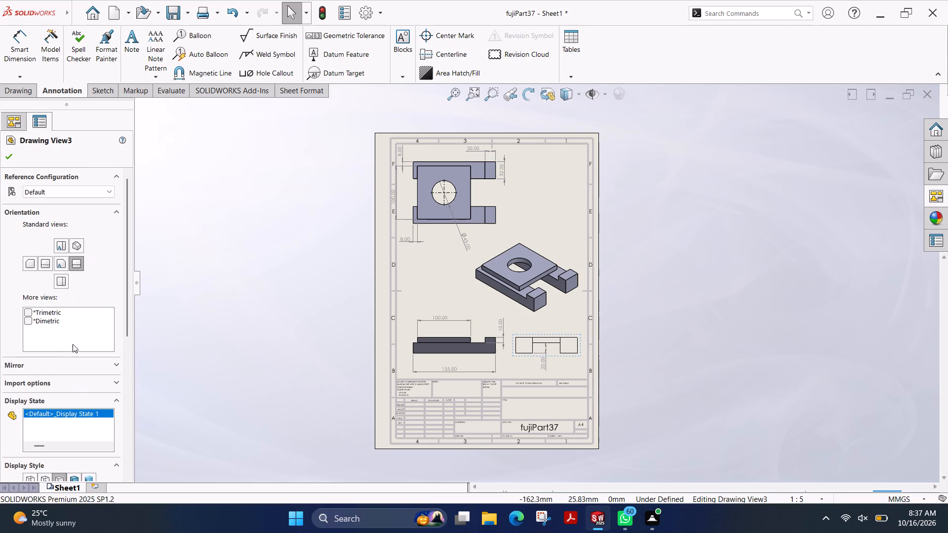
scroll(86, 380, down, 3)
click(77, 229)
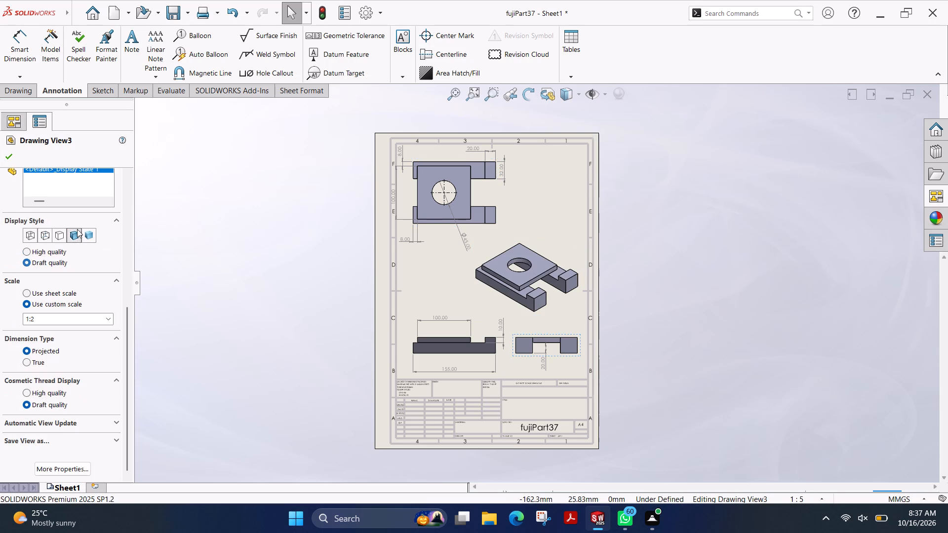
click(11, 151)
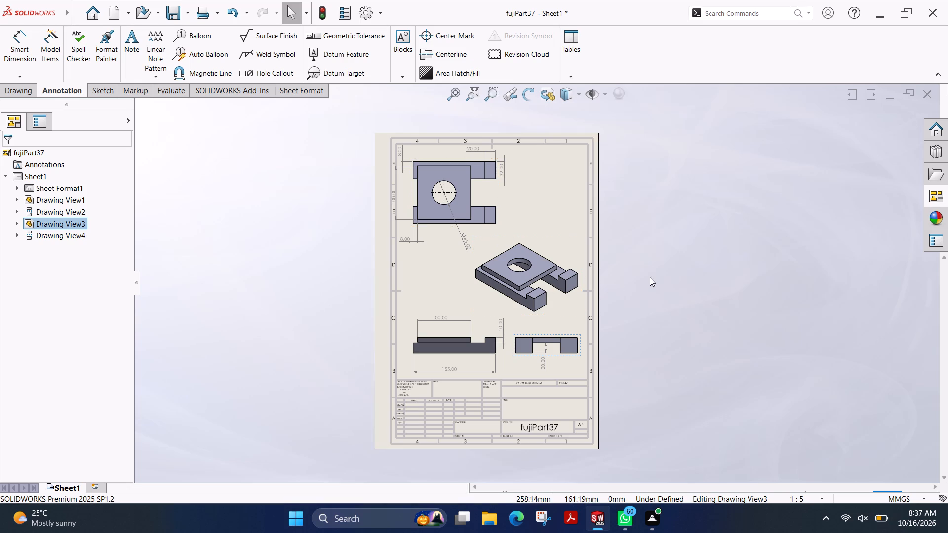
Save the drawing as fujiPart37 in the Desktop folder fuji plot file > solid works.
key(ctrl+s)
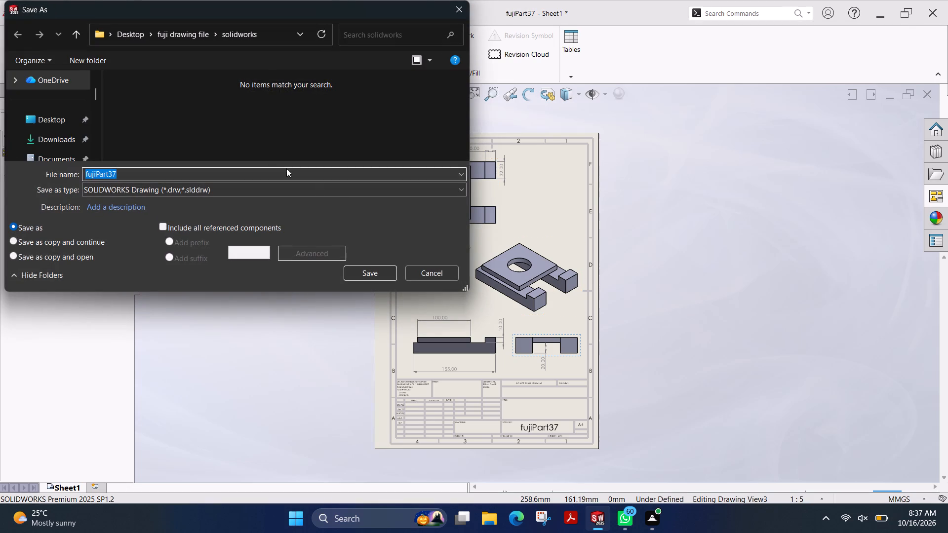
click(128, 28)
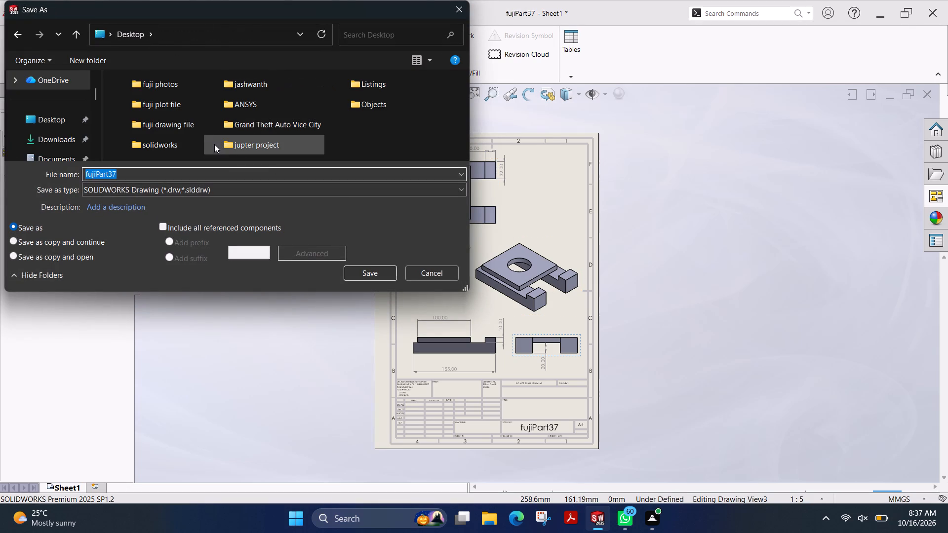
double_click(167, 109)
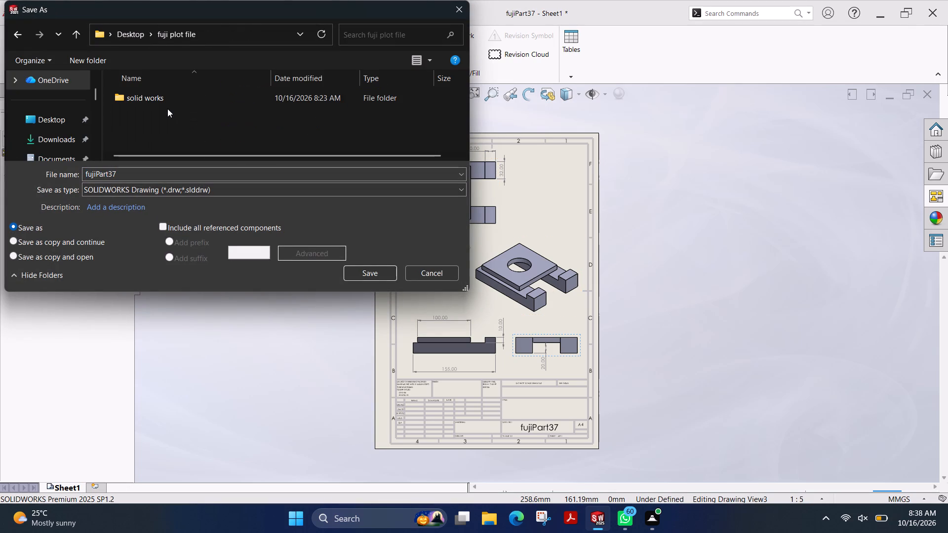
double_click(170, 92)
scroll(196, 115, down, 16)
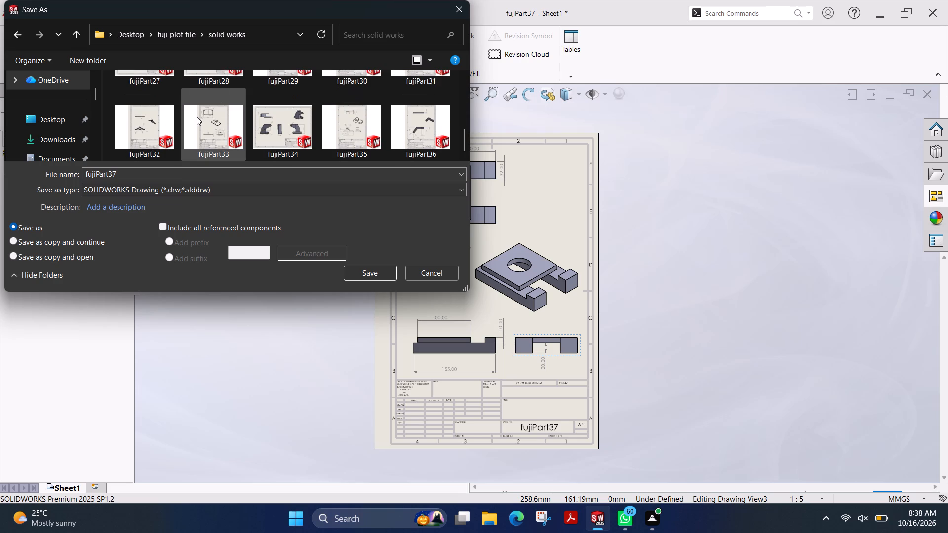
scroll(197, 116, down, 1)
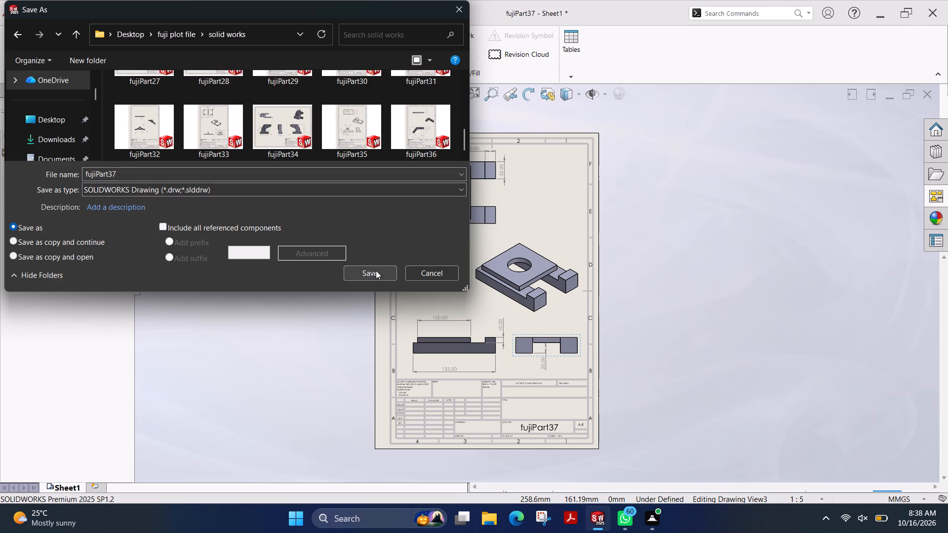
click(376, 270)
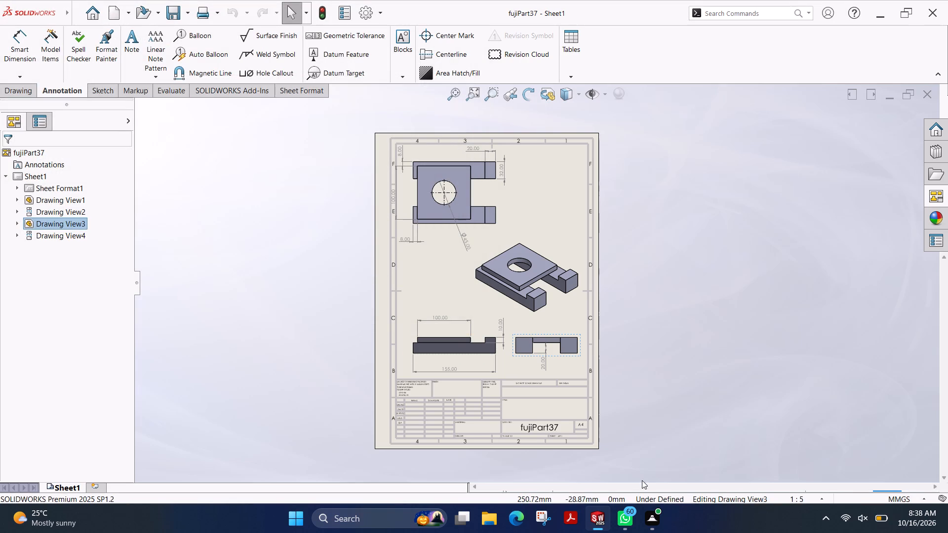